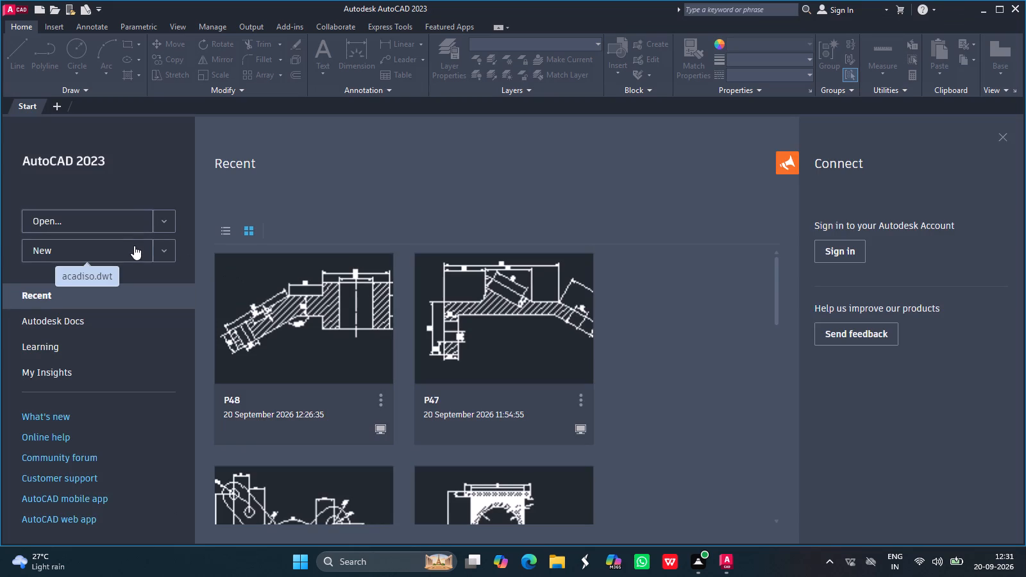
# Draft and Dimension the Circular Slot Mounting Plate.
# Create a new drawing from the acadiso.dwt template.
pyautogui.click(134, 246)
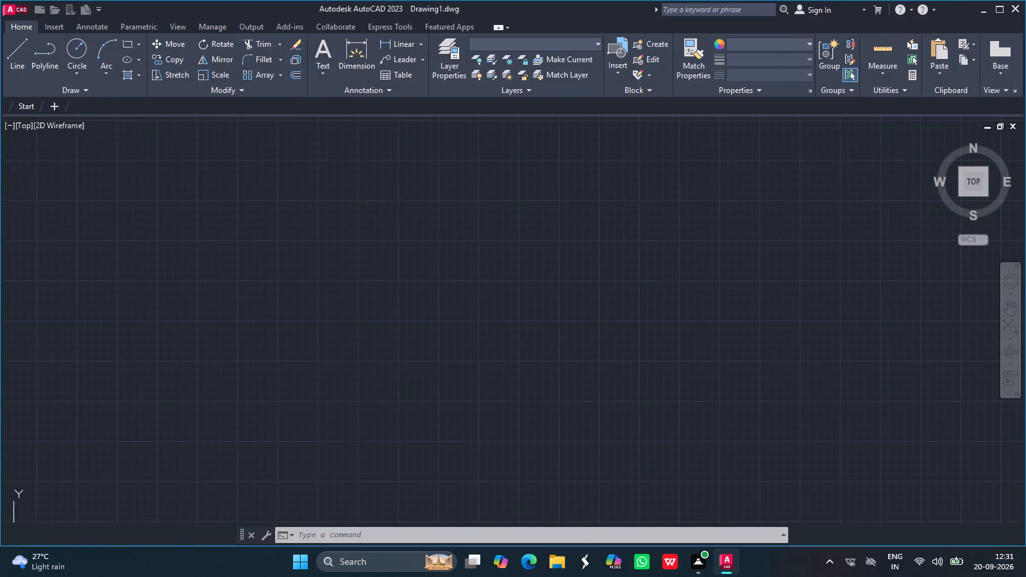
# Turn on command logging with the LOGFILEON command.
pyautogui.click(339, 513)
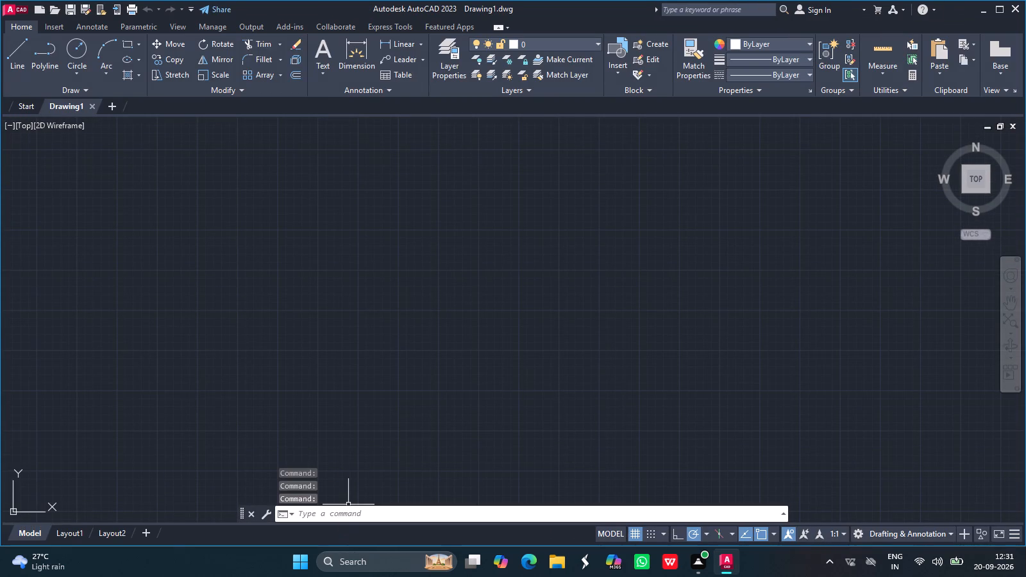
pyautogui.write('log')
pyautogui.click(319, 407)
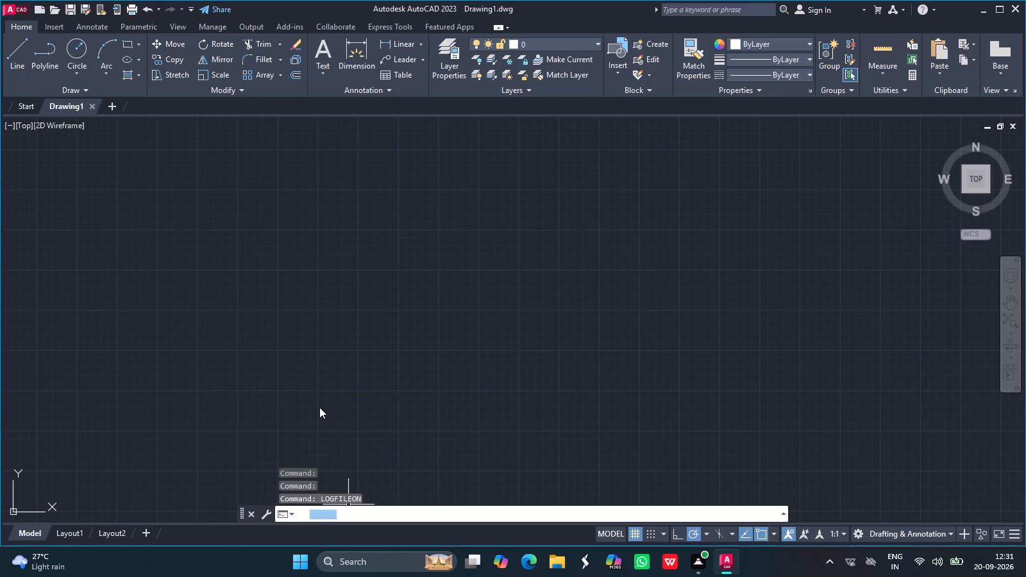
# Draw a horizontal line 90 units long in the empty drawing.
pyautogui.click(13, 57)
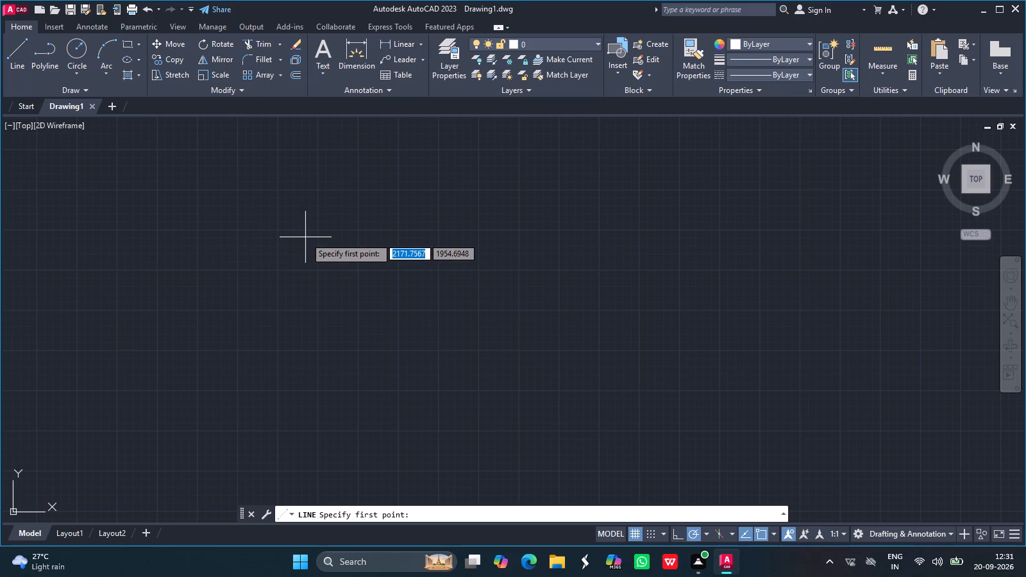
pyautogui.moveTo(313, 231); pyautogui.dragTo(527, 235)
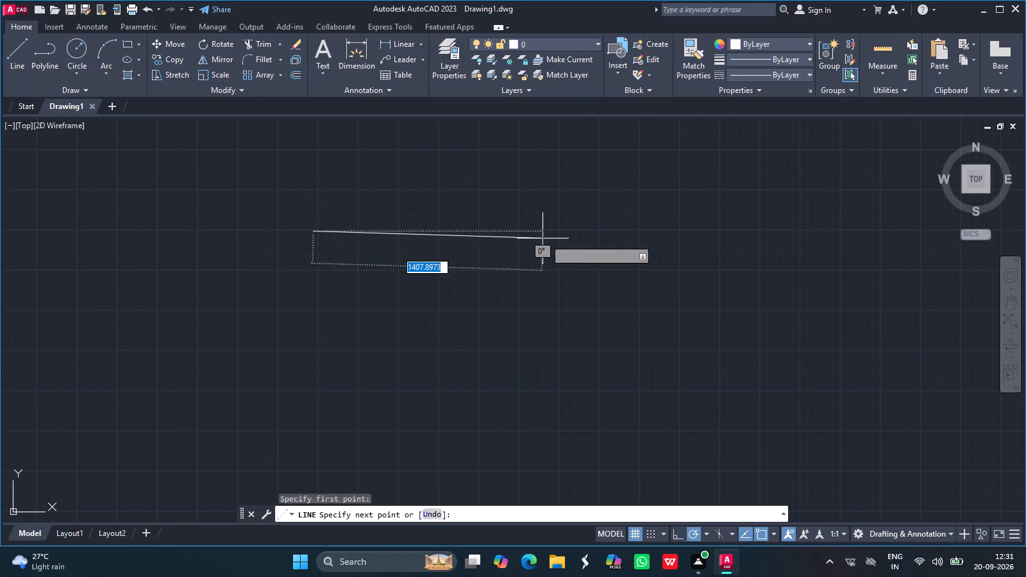
pyautogui.write('90')
pyautogui.press('Return')
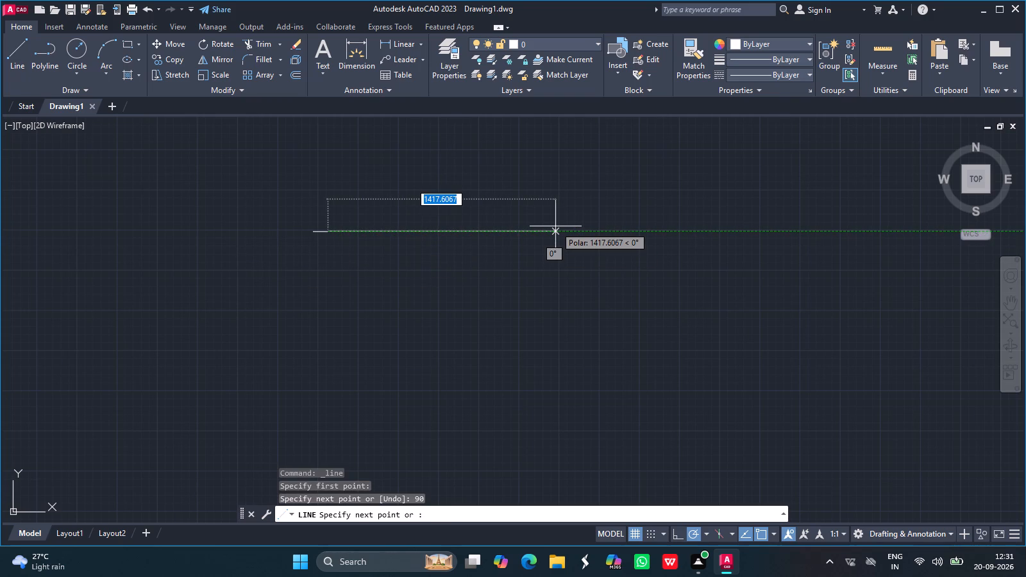
pyautogui.press('Return')
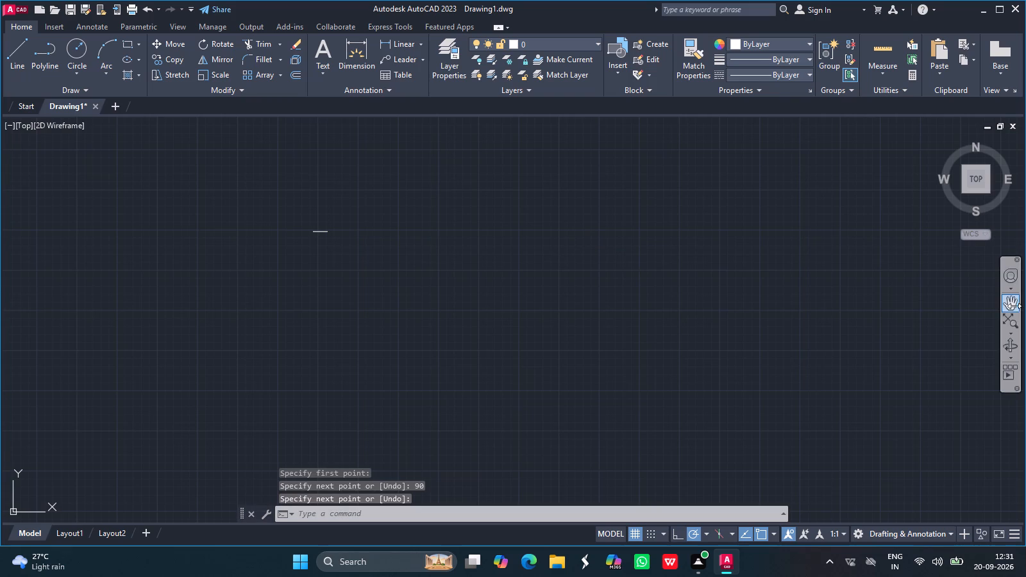
# Draw a vertical line 32.8 units long downward from the left end of the horizontal line.
pyautogui.click(1009, 306)
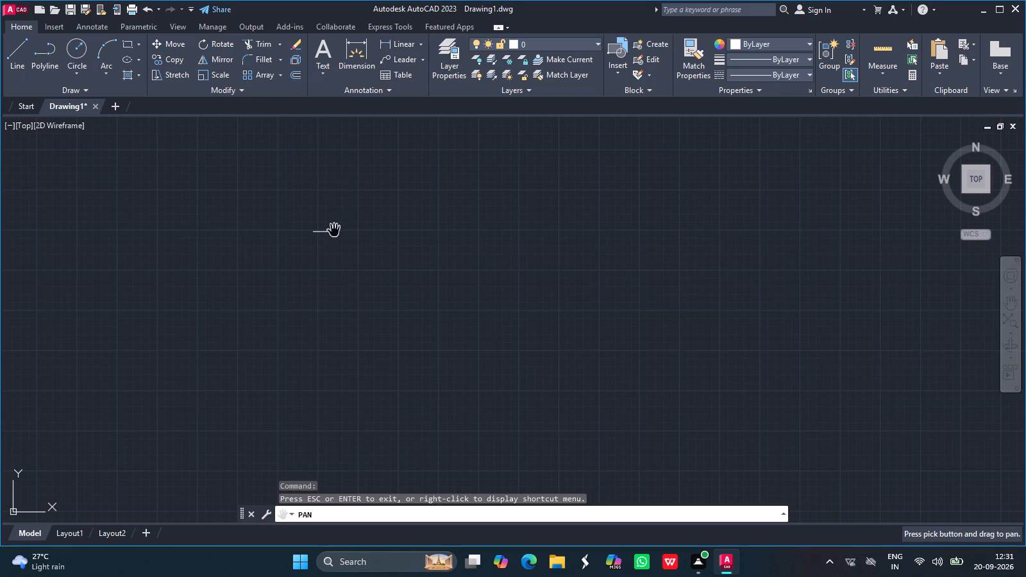
pyautogui.moveTo(330, 231); pyautogui.dragTo(559, 255)
pyautogui.keyDown('ctrl'); pyautogui.scroll(5, 559, 255); pyautogui.keyUp('ctrl')
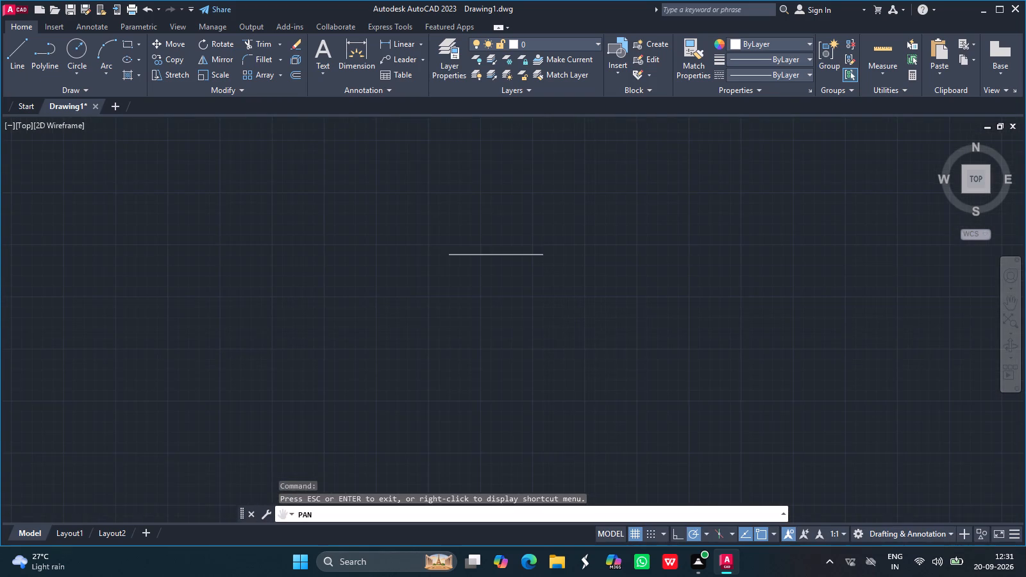
pyautogui.keyDown('ctrl'); pyautogui.scroll(2, 559, 255); pyautogui.keyUp('ctrl')
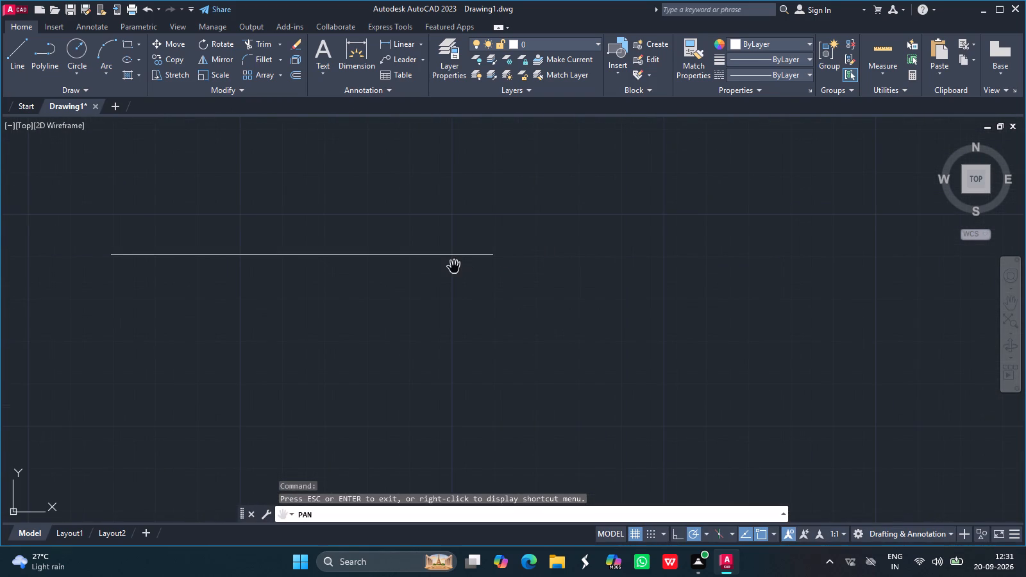
pyautogui.keyDown('ctrl'); pyautogui.scroll(-1, 479, 258); pyautogui.keyUp('ctrl')
pyautogui.moveTo(408, 248); pyautogui.dragTo(532, 213)
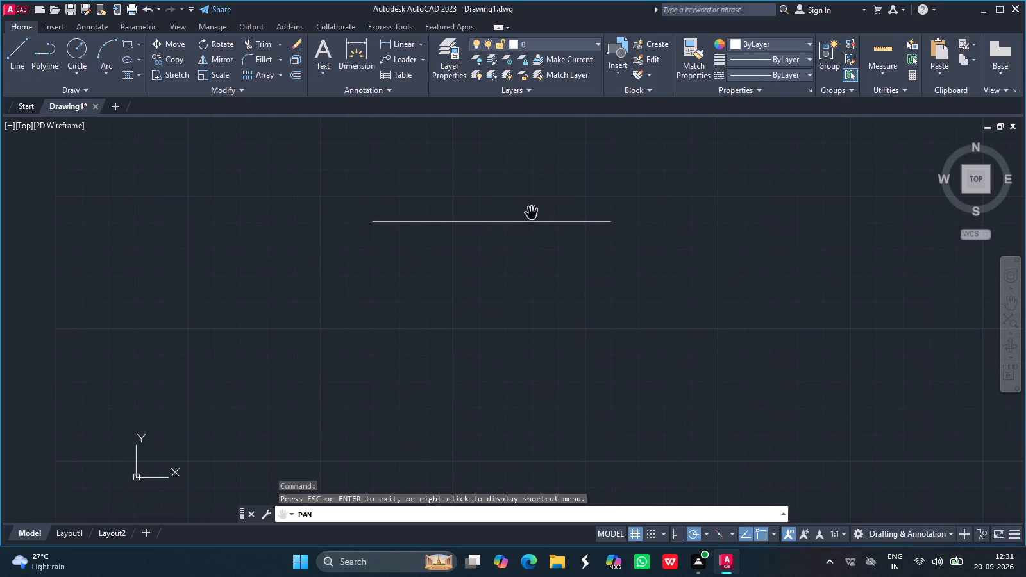
pyautogui.press('Escape')
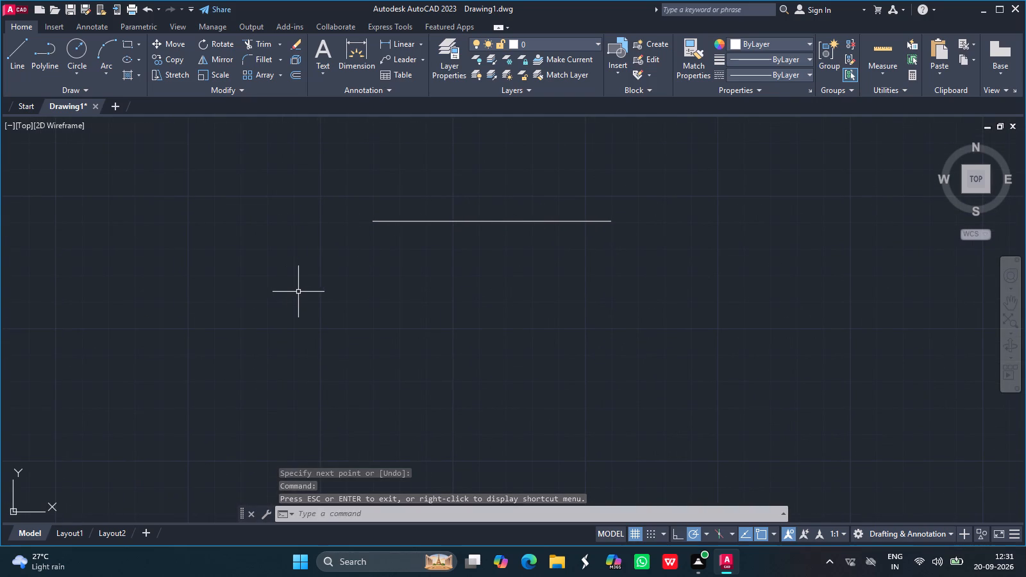
pyautogui.click(25, 49)
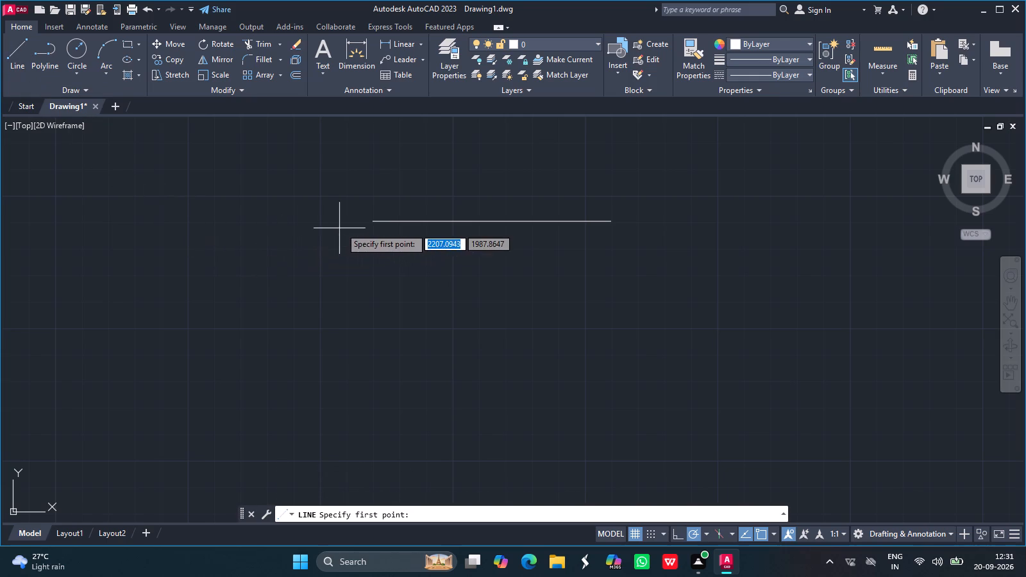
pyautogui.moveTo(371, 224); pyautogui.dragTo(368, 285)
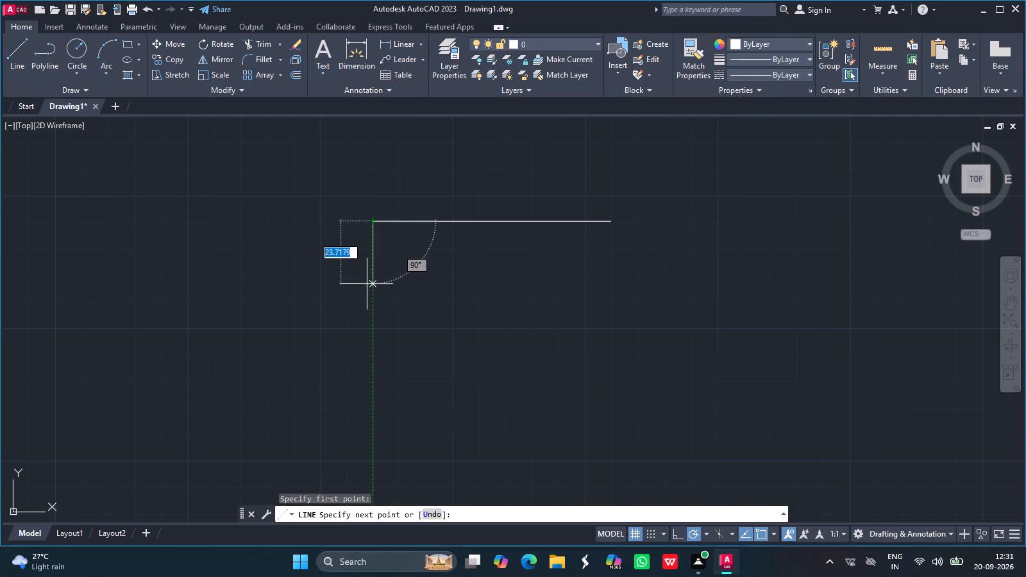
pyautogui.moveTo(368, 285); pyautogui.dragTo(370, 286)
pyautogui.write('32')
pyautogui.press('.')
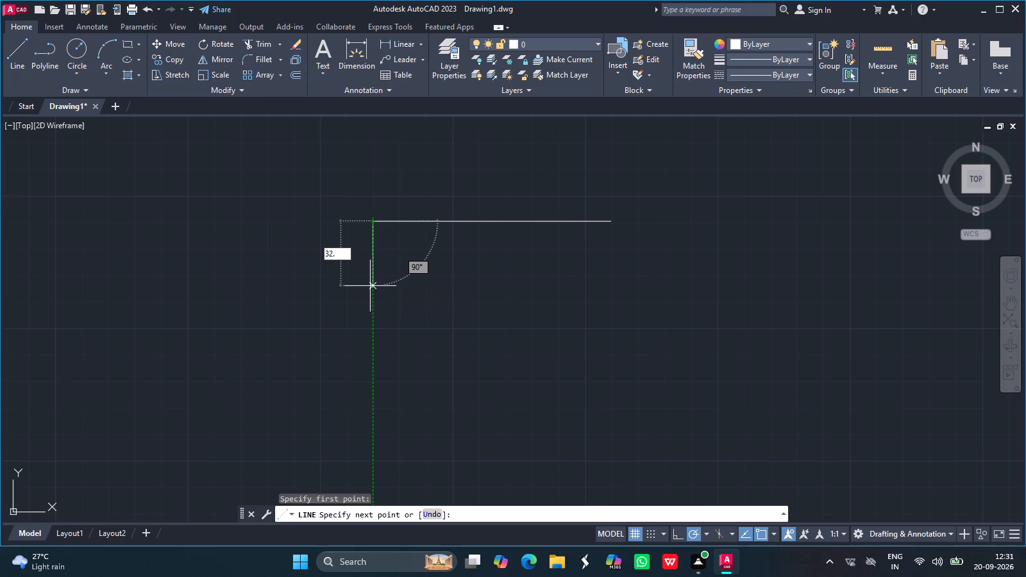
pyautogui.press('8')
pyautogui.press('Return')
pyautogui.press('Return')
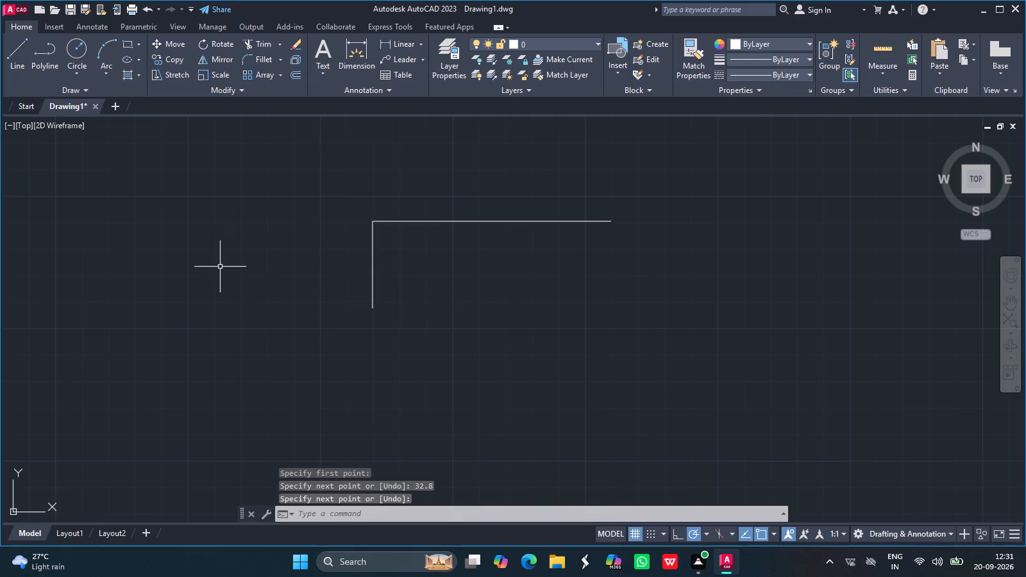
# Draw a circle of diameter 20 centred on the lower end of the 32.8-unit vertical line.
pyautogui.click(81, 47)
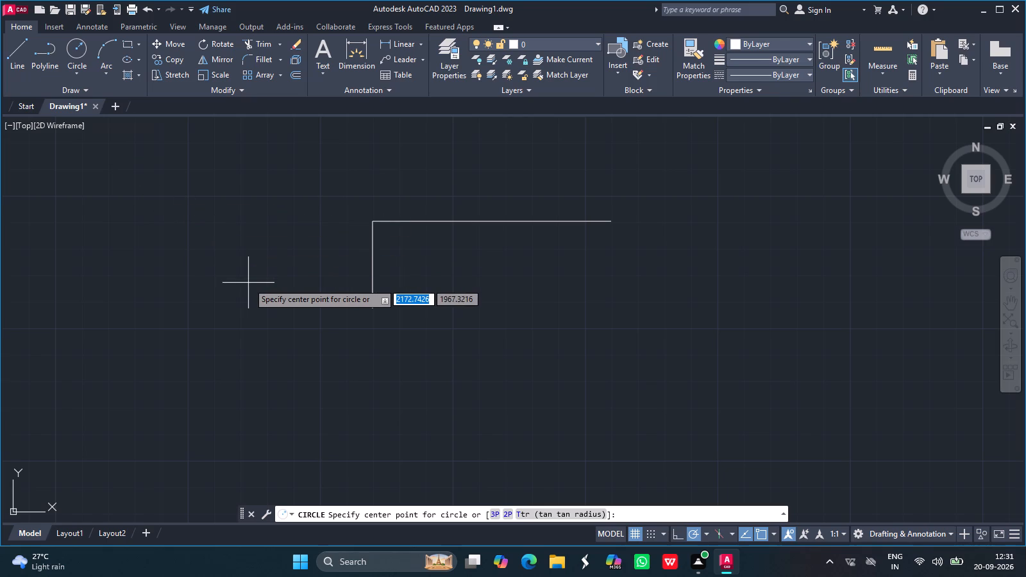
pyautogui.click(83, 72)
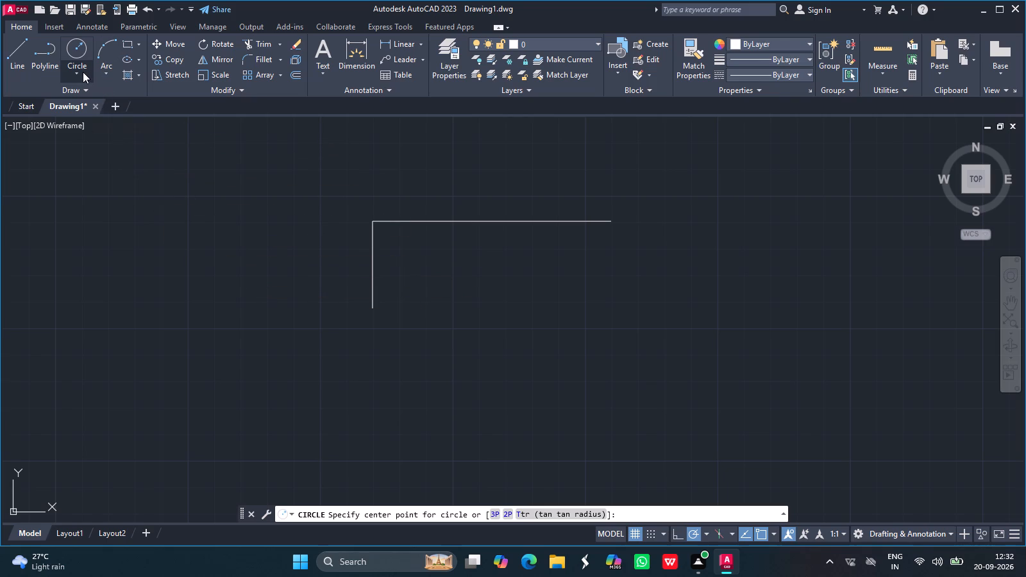
pyautogui.click(98, 117)
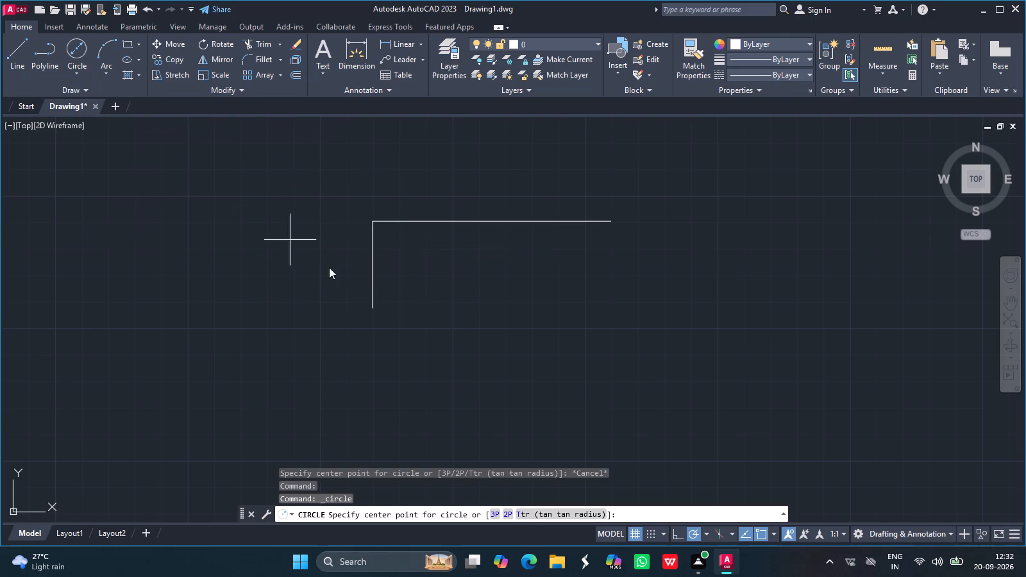
pyautogui.moveTo(371, 306); pyautogui.dragTo(360, 281)
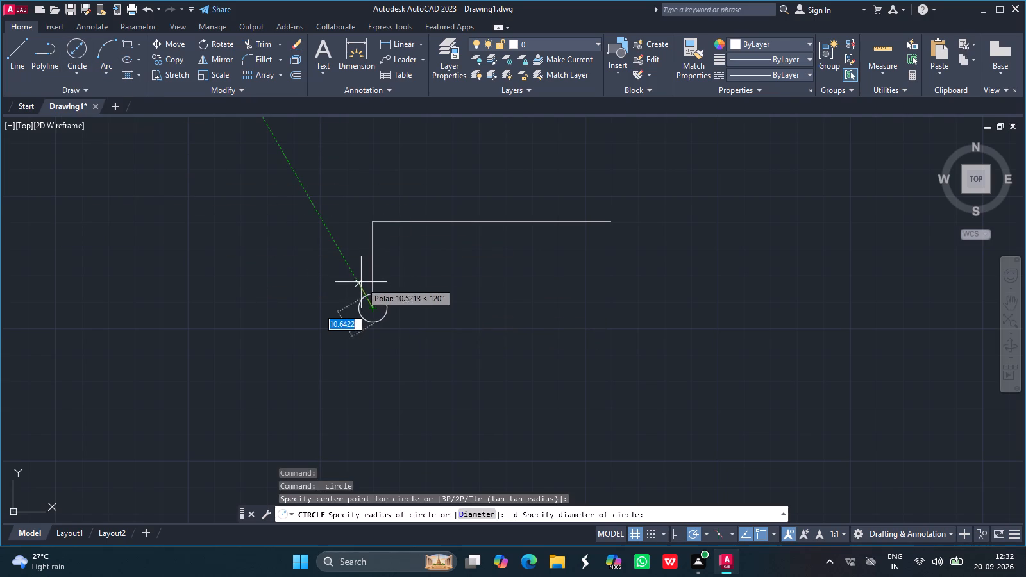
pyautogui.moveTo(360, 281); pyautogui.dragTo(360, 280)
pyautogui.write('20')
pyautogui.press('Return')
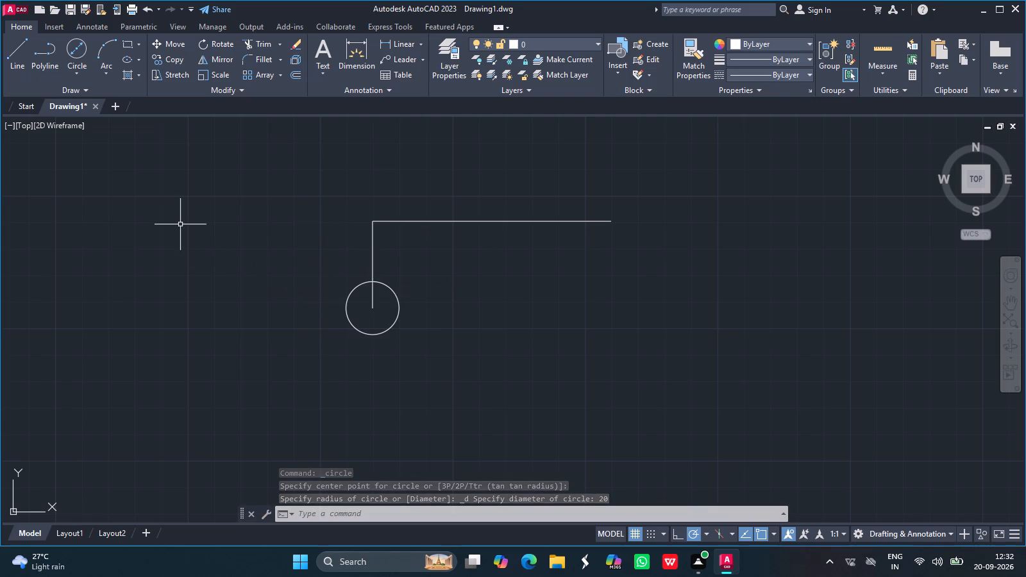
# Draw a vertical line 65.7 units long downward from the left end of the top line, passing through the circle.
pyautogui.click(24, 57)
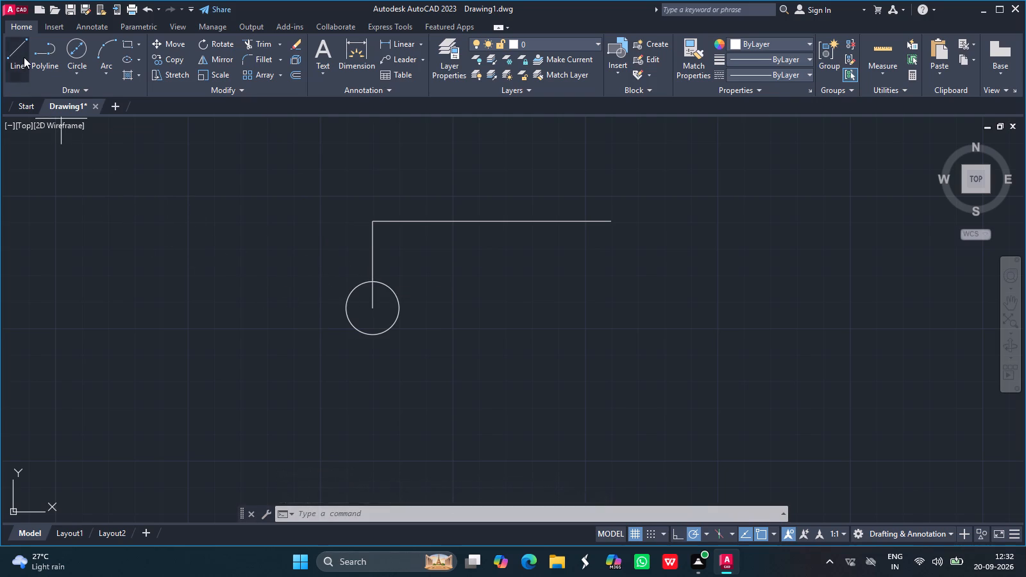
pyautogui.moveTo(372, 221); pyautogui.dragTo(383, 347)
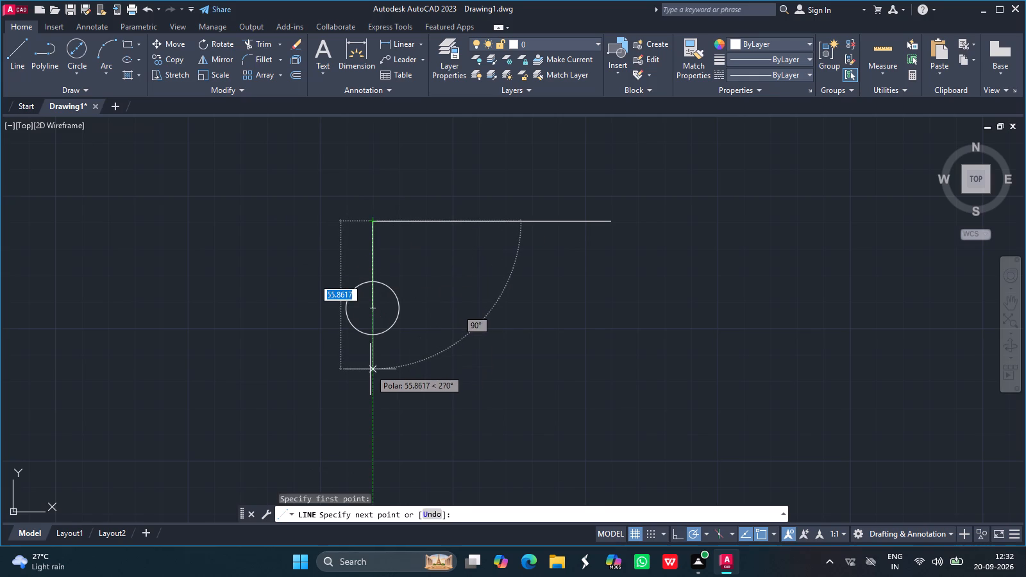
pyautogui.write('65')
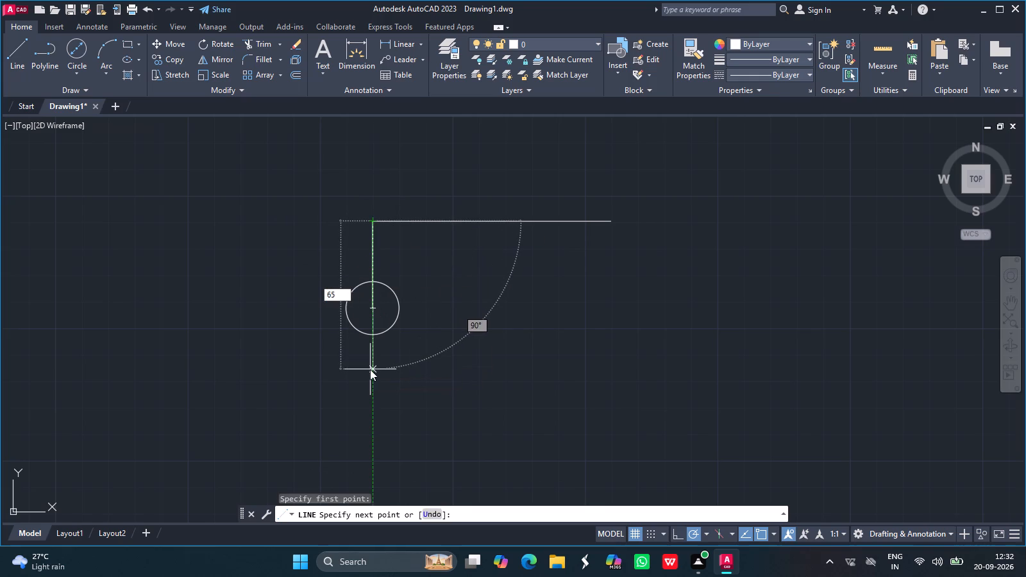
pyautogui.write('.7')
pyautogui.press('Return')
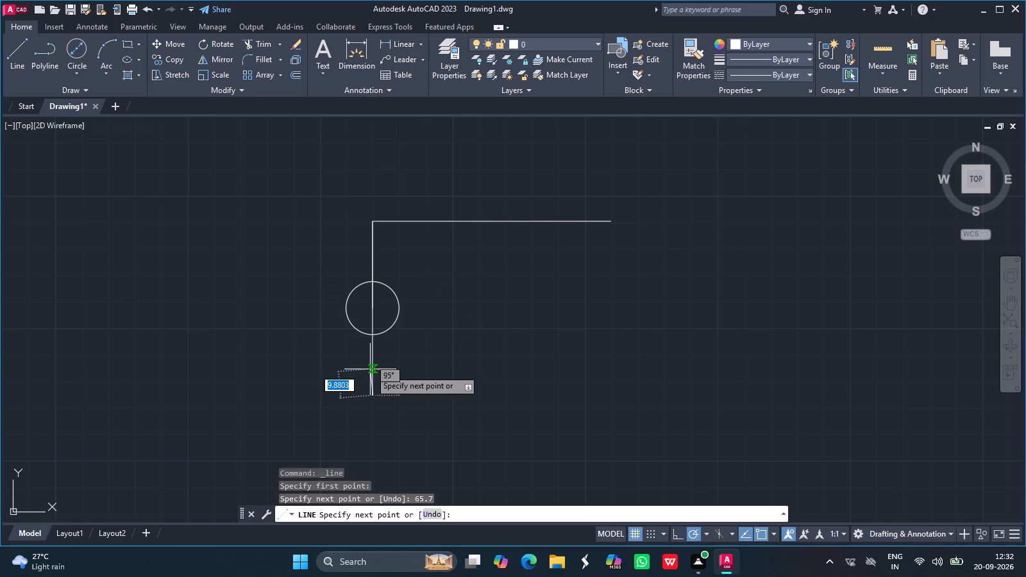
pyautogui.press('Return')
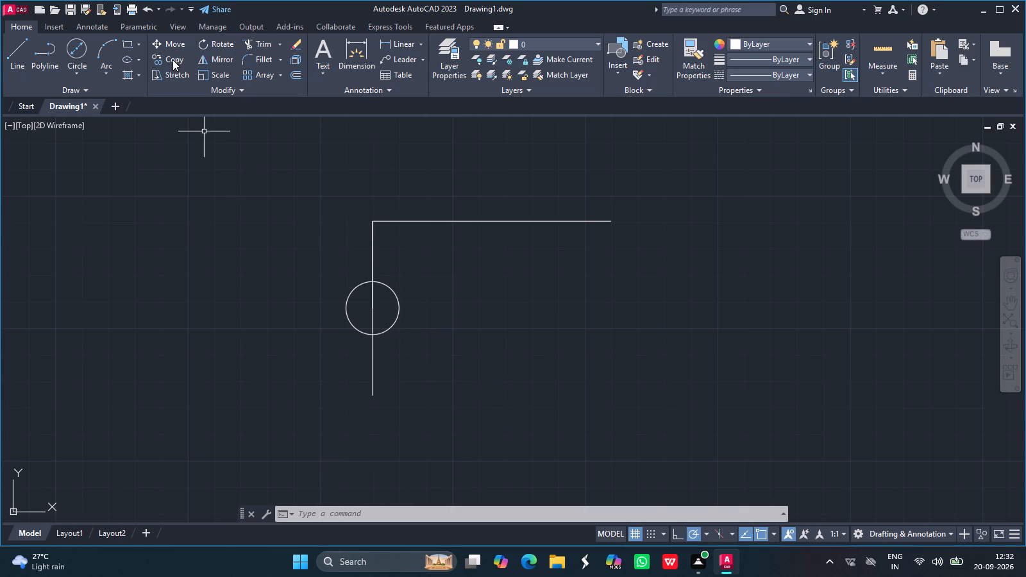
# Draw a vertical line about 69 units long downward from the midpoint of the top horizontal line.
pyautogui.click(20, 44)
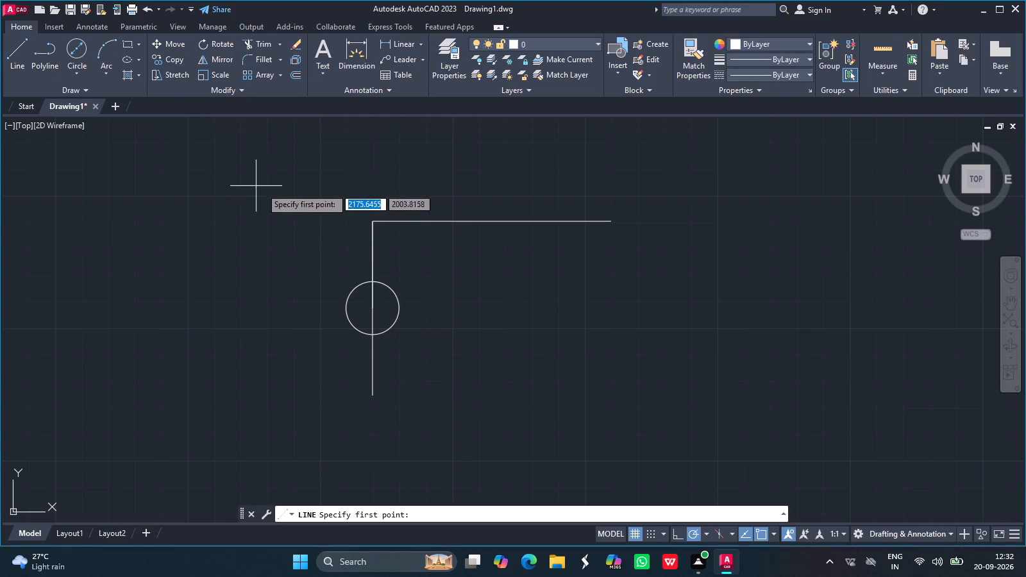
pyautogui.moveTo(491, 222); pyautogui.dragTo(507, 381)
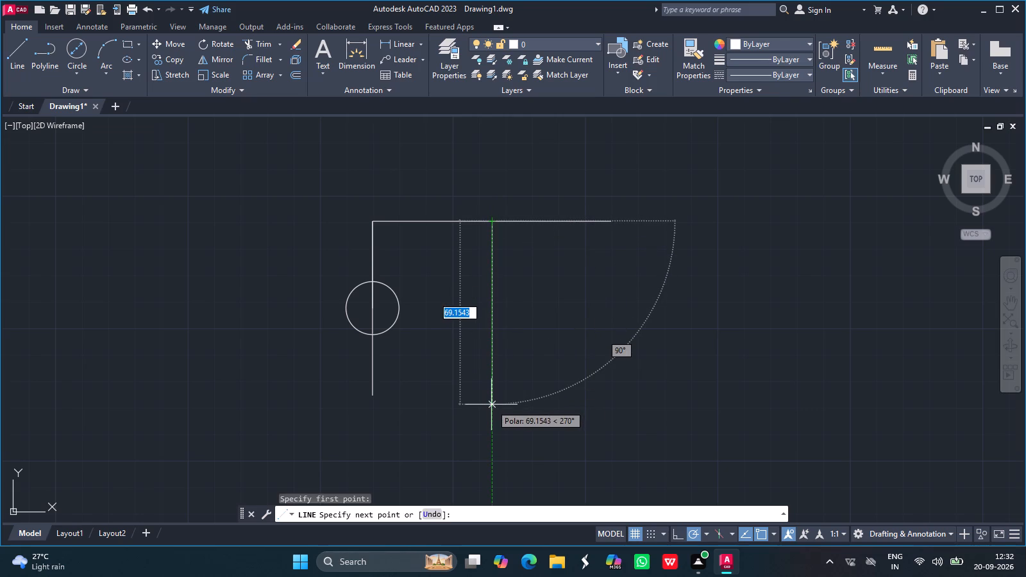
pyautogui.click(491, 405)
pyautogui.press('Return')
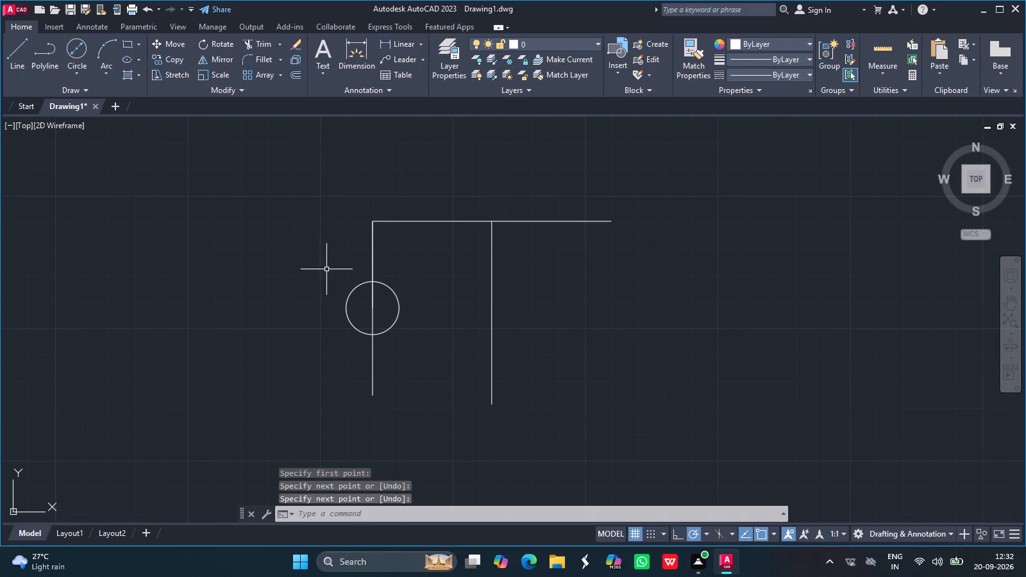
# Draw a line 54.2 units down from the top line's left end, continuing horizontally to the middle vertical line.
pyautogui.click(24, 46)
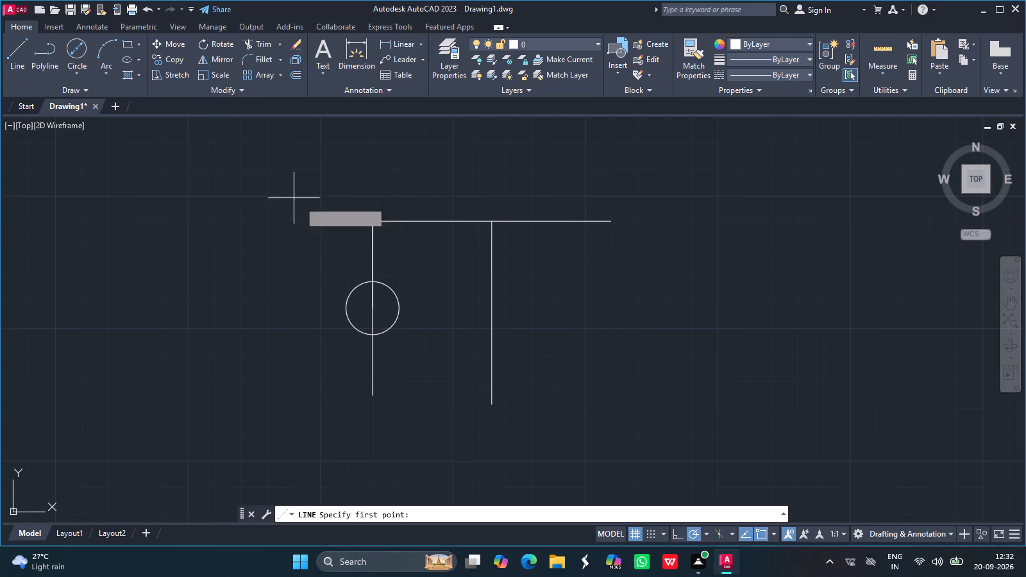
pyautogui.moveTo(372, 225); pyautogui.dragTo(364, 399)
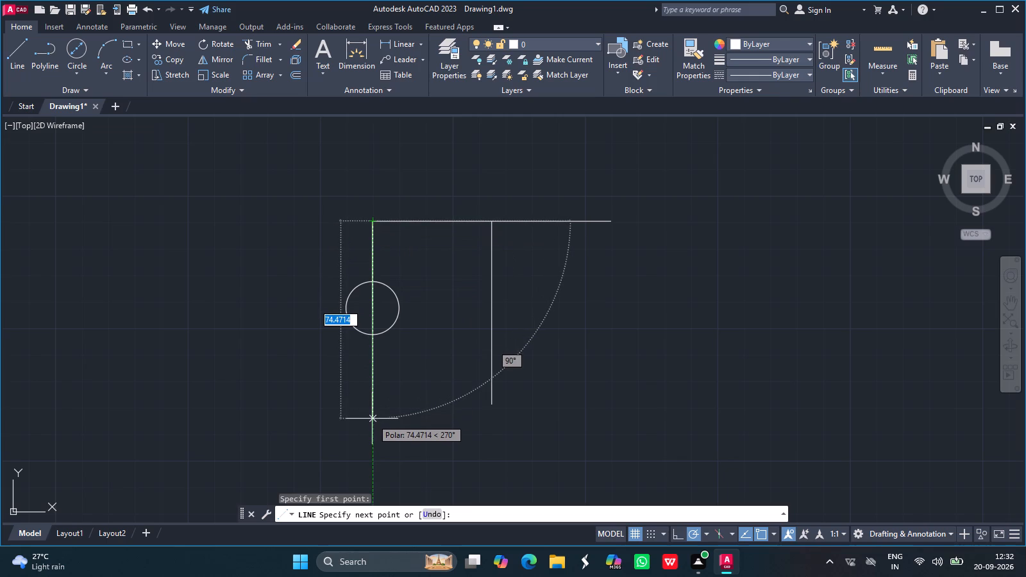
pyautogui.write('54')
pyautogui.write('.2')
pyautogui.press('Return')
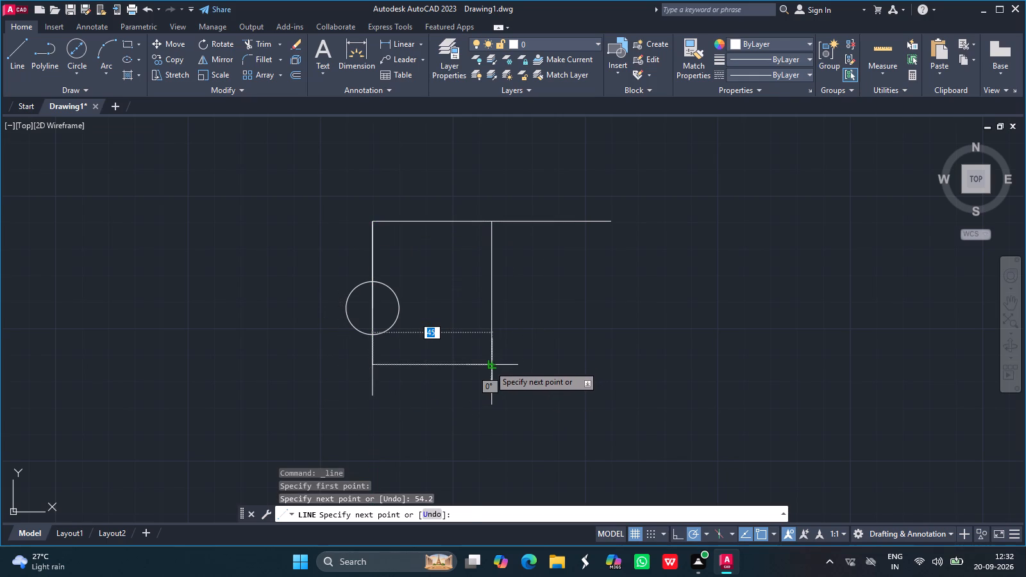
pyautogui.click(489, 365)
pyautogui.press('Return')
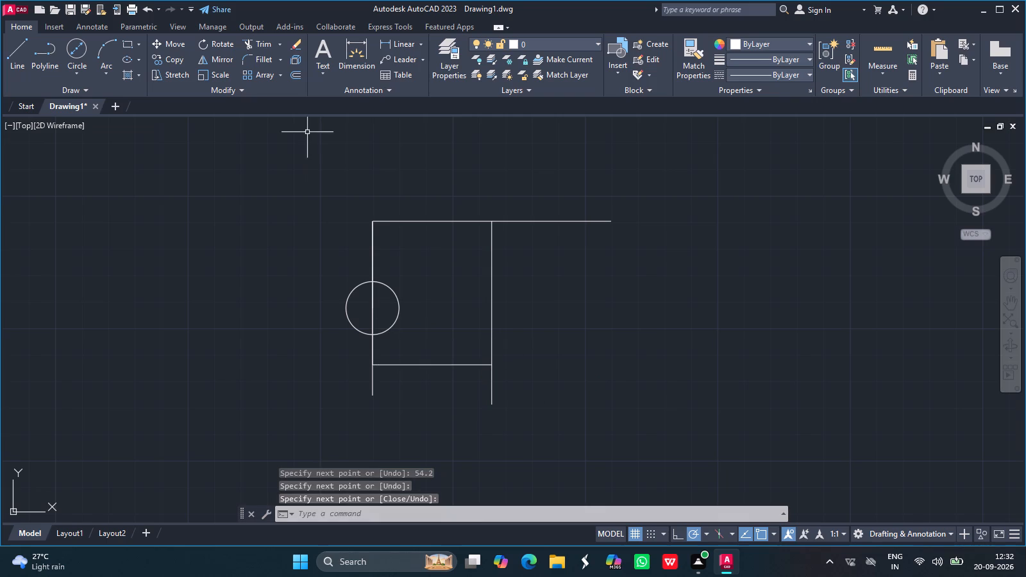
# Draw a circle of diameter 30 centred where the lower horizontal line meets the middle vertical line.
pyautogui.click(80, 47)
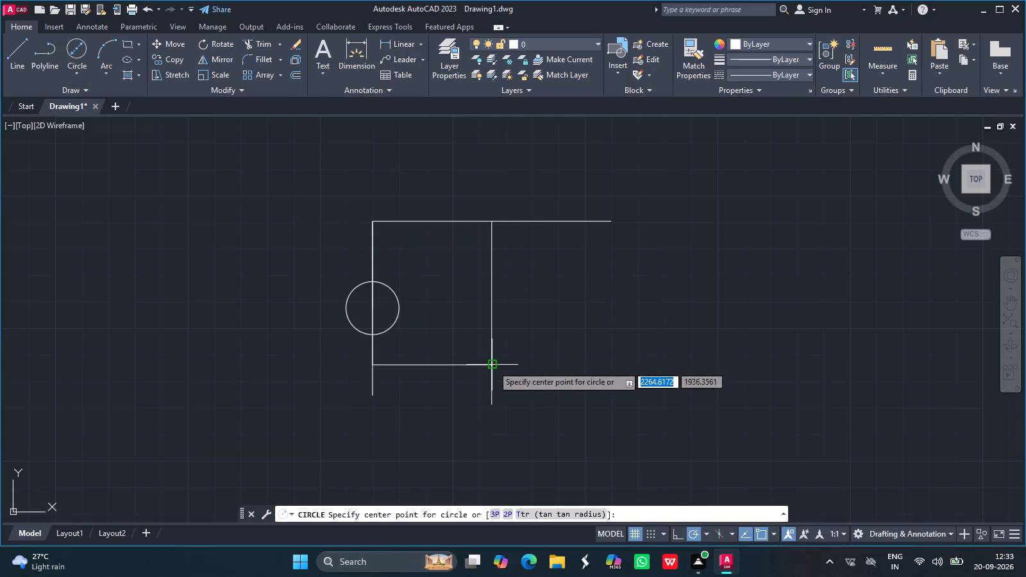
pyautogui.moveTo(492, 365); pyautogui.dragTo(476, 324)
pyautogui.write('30')
pyautogui.press('Return')
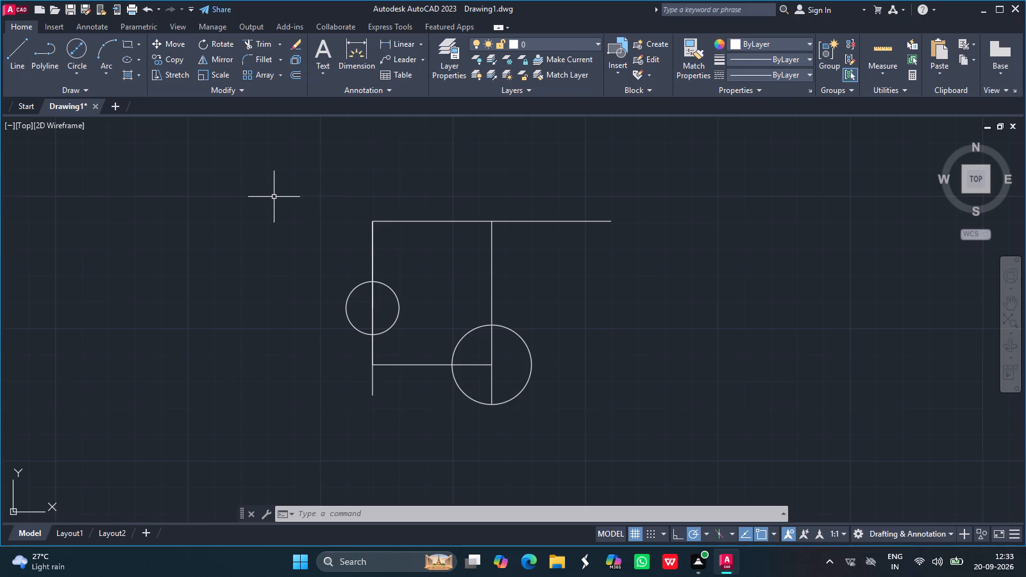
# Draw a 19.85-unit line leftward along the top horizontal line, starting from its midpoint.
pyautogui.click(22, 47)
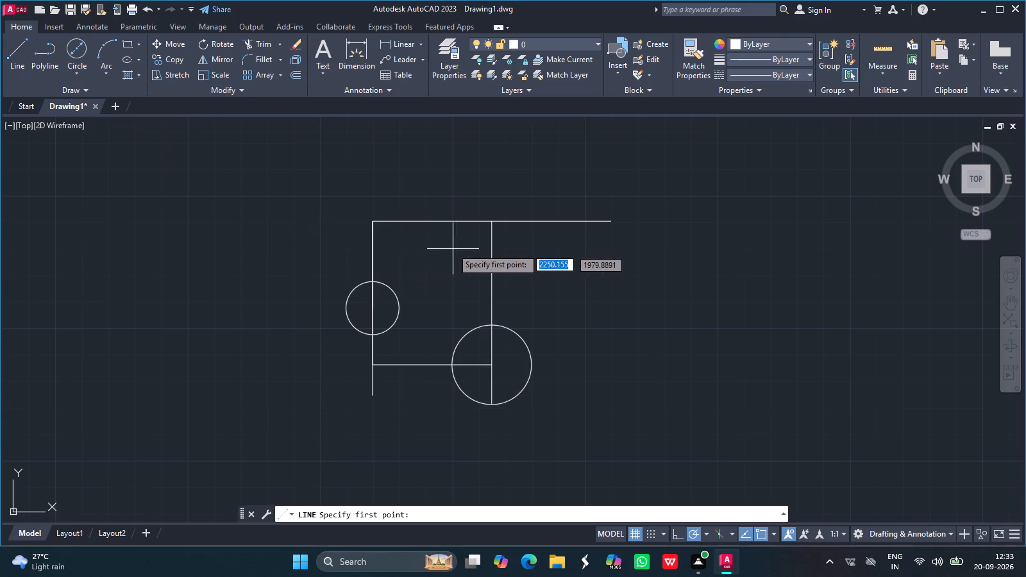
pyautogui.moveTo(494, 222); pyautogui.dragTo(347, 213)
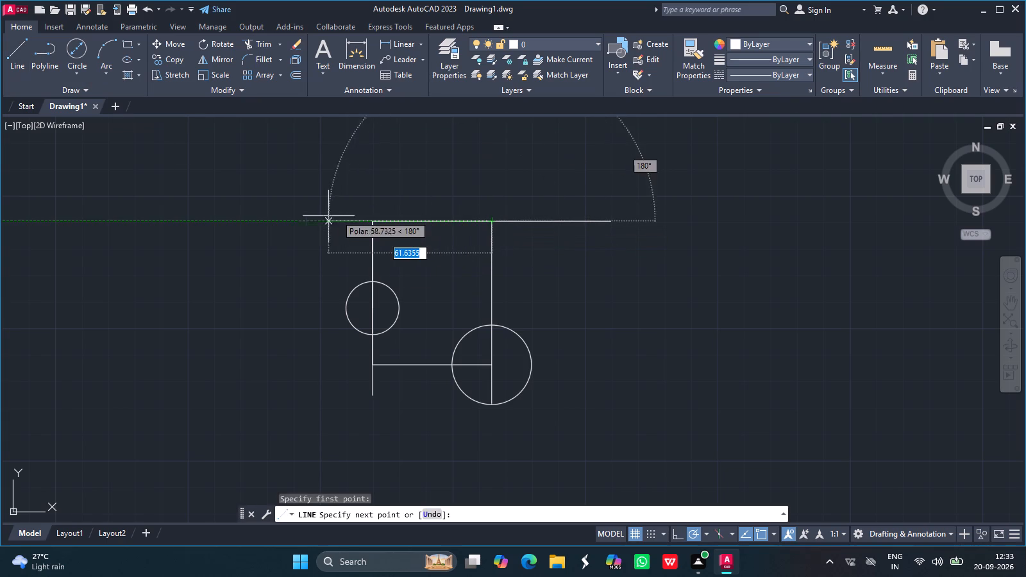
pyautogui.write('19')
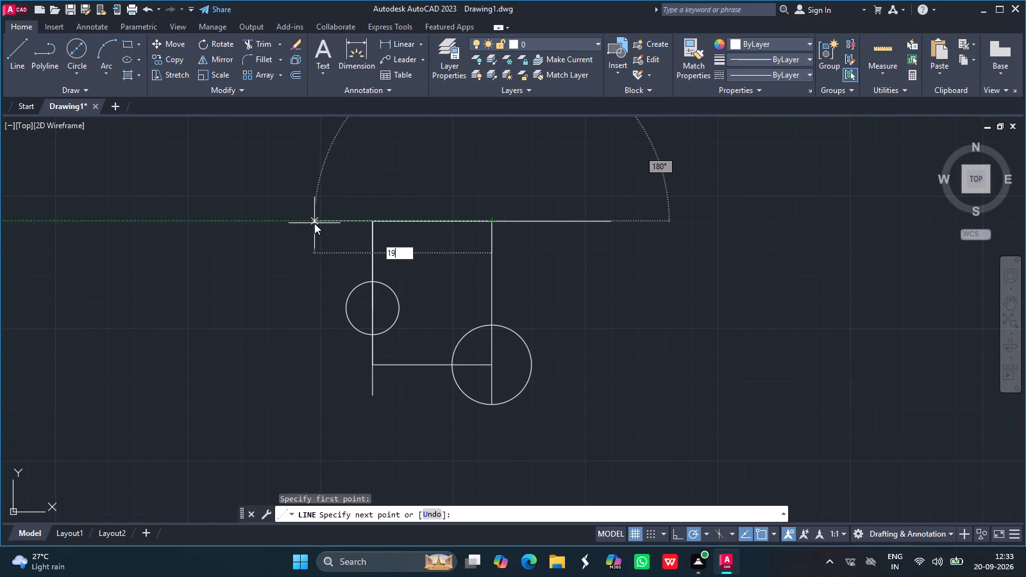
pyautogui.write('.85')
pyautogui.press('Return')
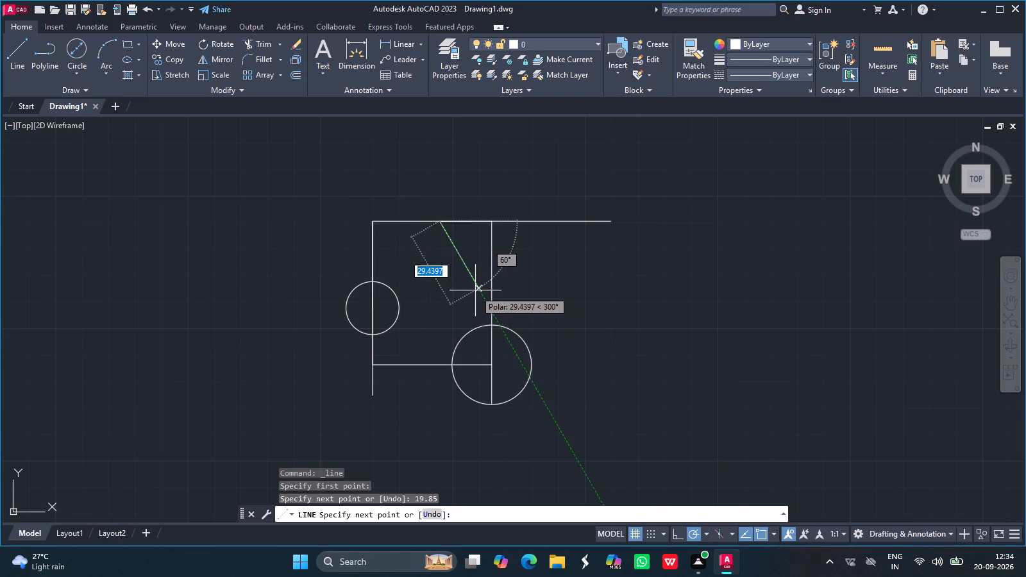
pyautogui.press('Return')
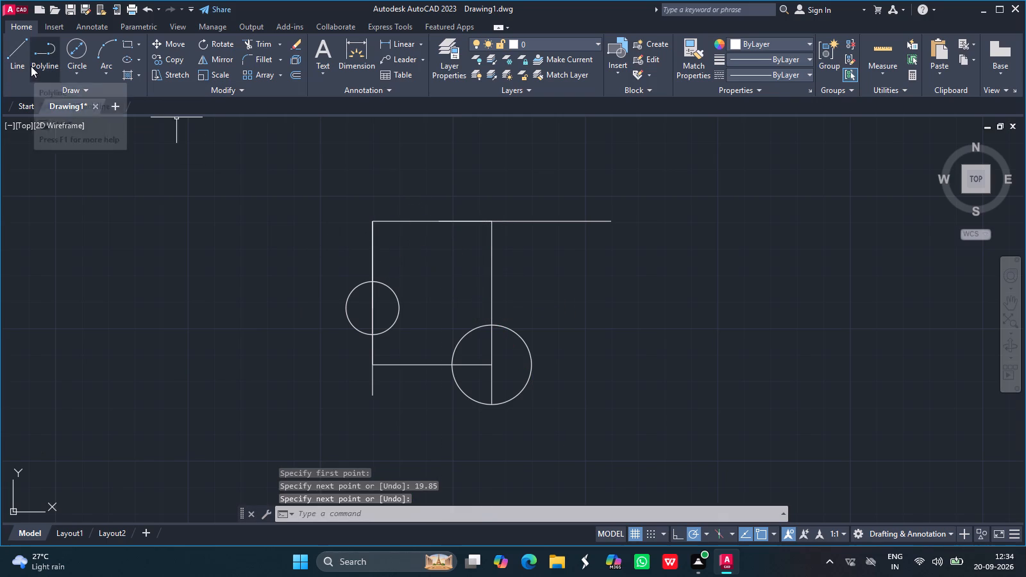
# Draw a 19.85-unit line rightward along the top horizontal line, starting from its midpoint.
pyautogui.click(22, 47)
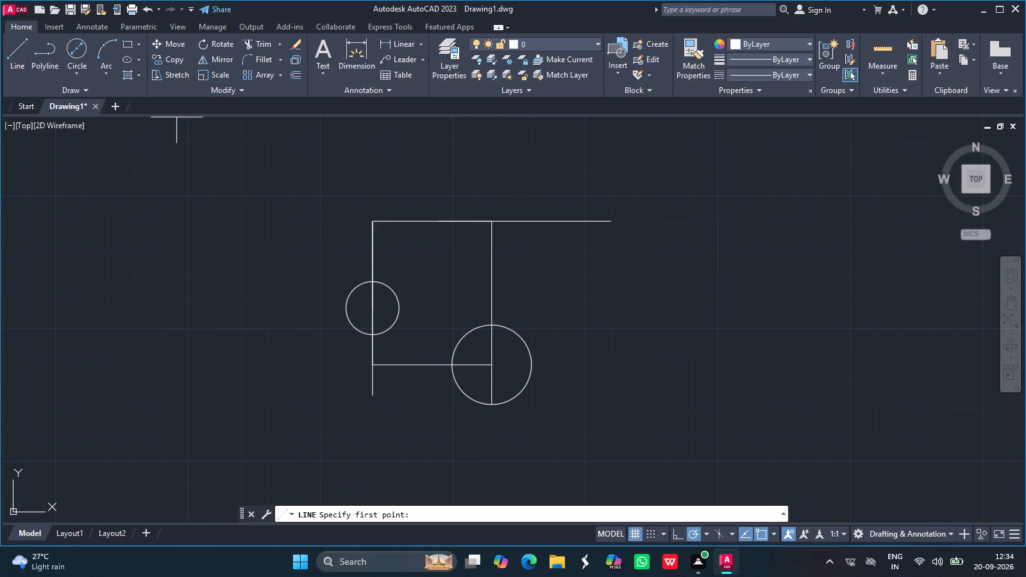
pyautogui.click(493, 224)
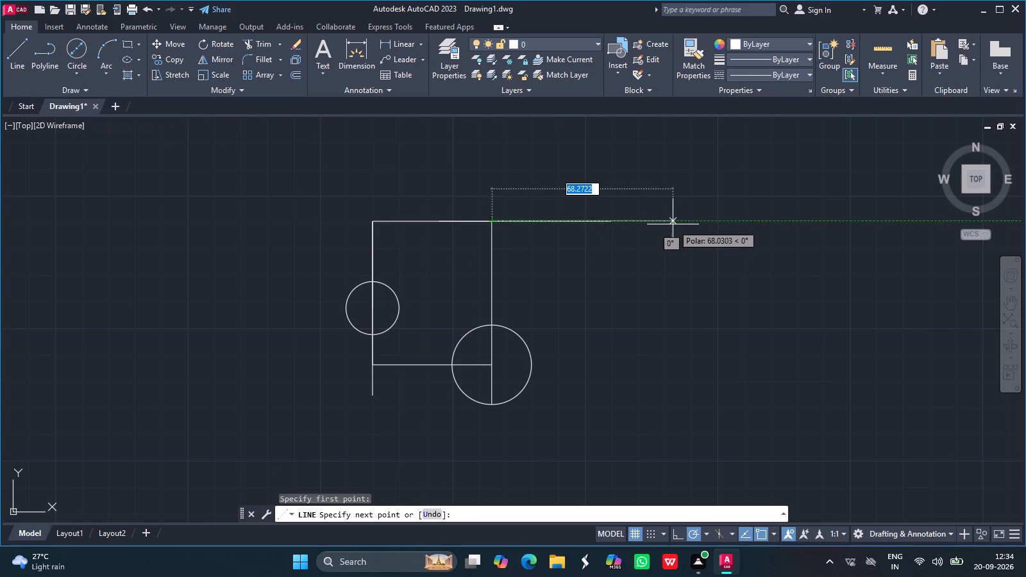
pyautogui.write('18')
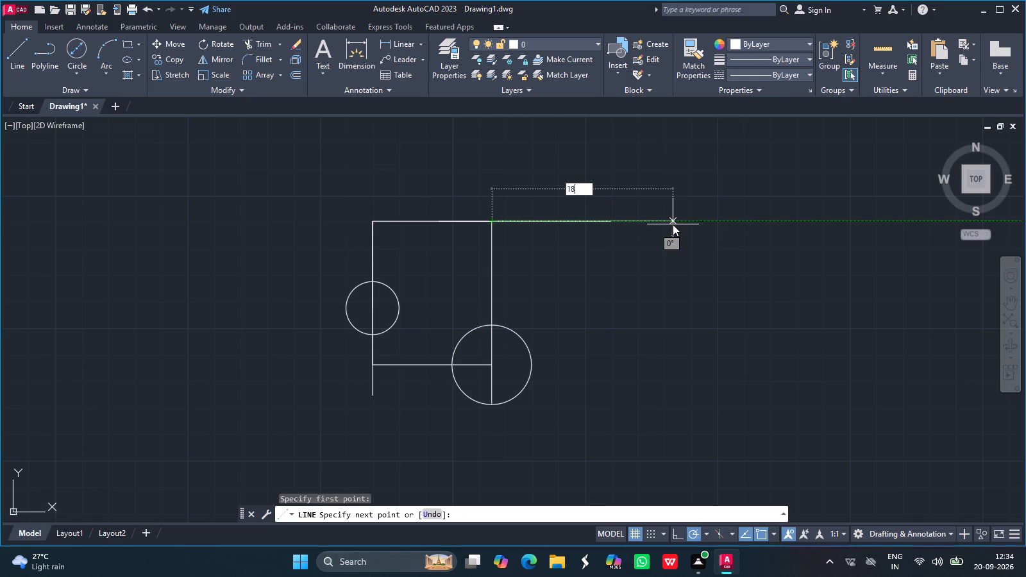
pyautogui.press('BackSpace')
pyautogui.write('9.')
pyautogui.write('85')
pyautogui.press('Return')
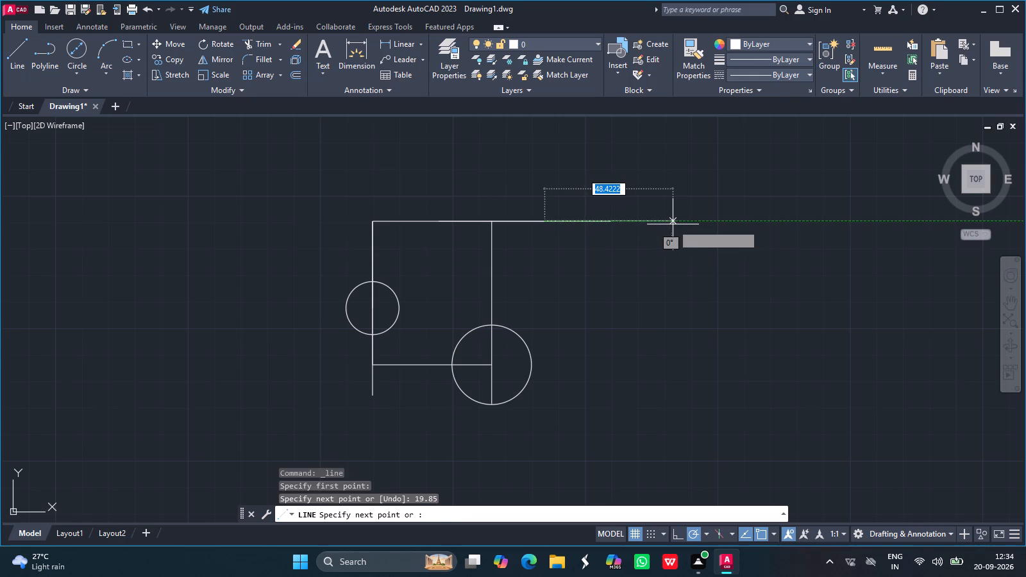
pyautogui.press('Return')
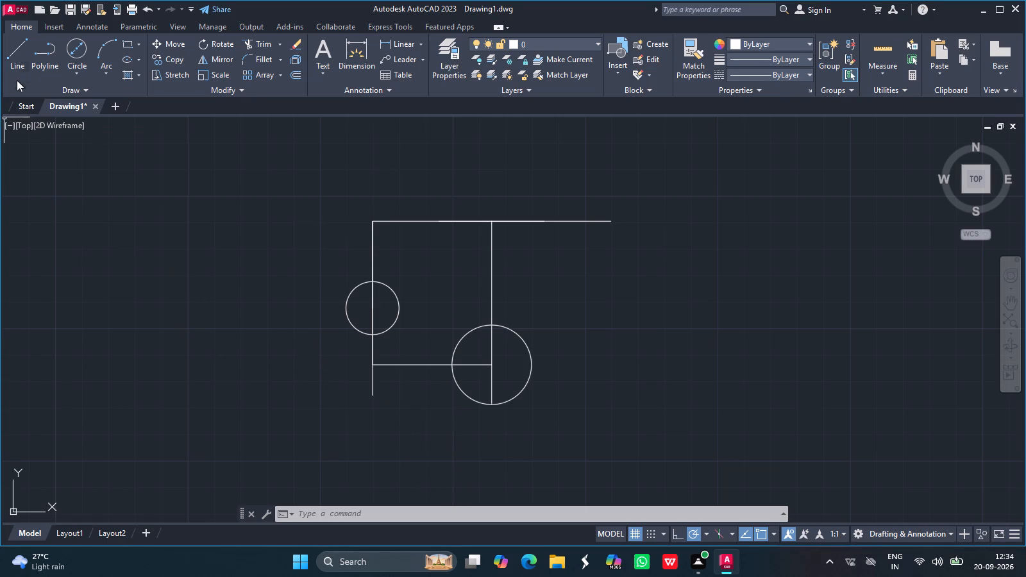
# Draw a vertical line 32.8 units long downward from the right end of the top horizontal line.
pyautogui.click(16, 52)
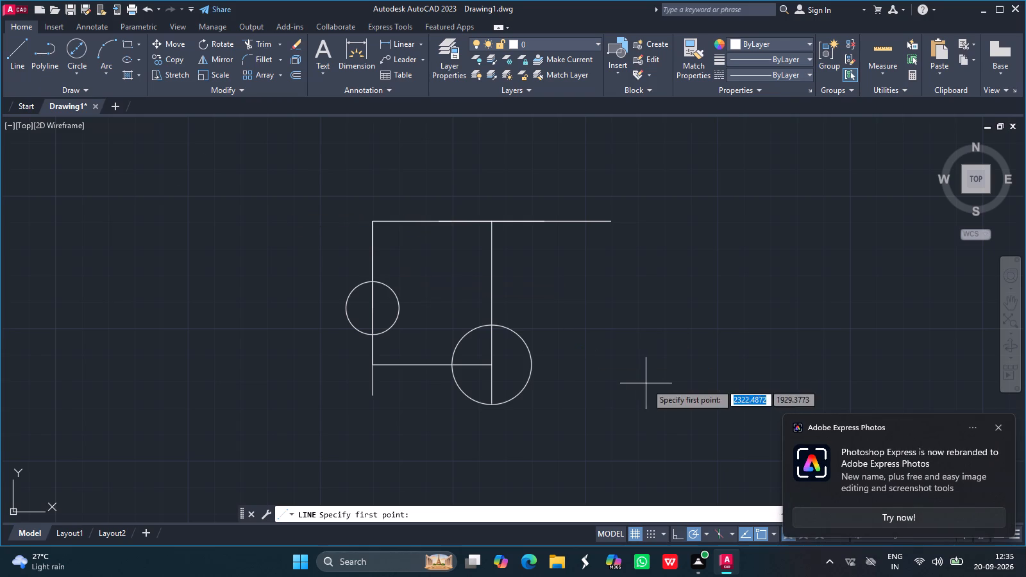
pyautogui.click(608, 221)
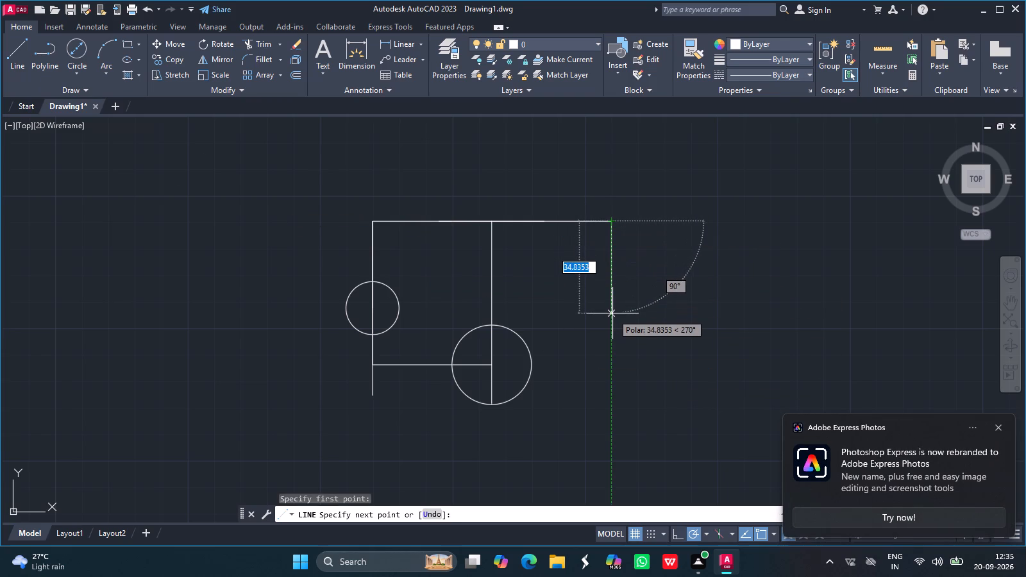
pyautogui.write('32.')
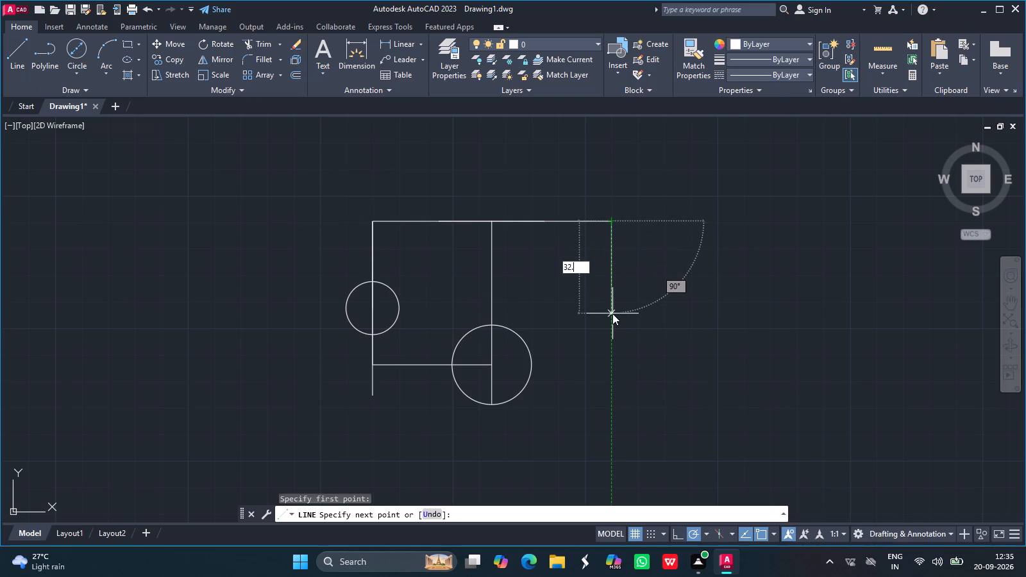
pyautogui.press('8')
pyautogui.press('Return')
pyautogui.press('Return')
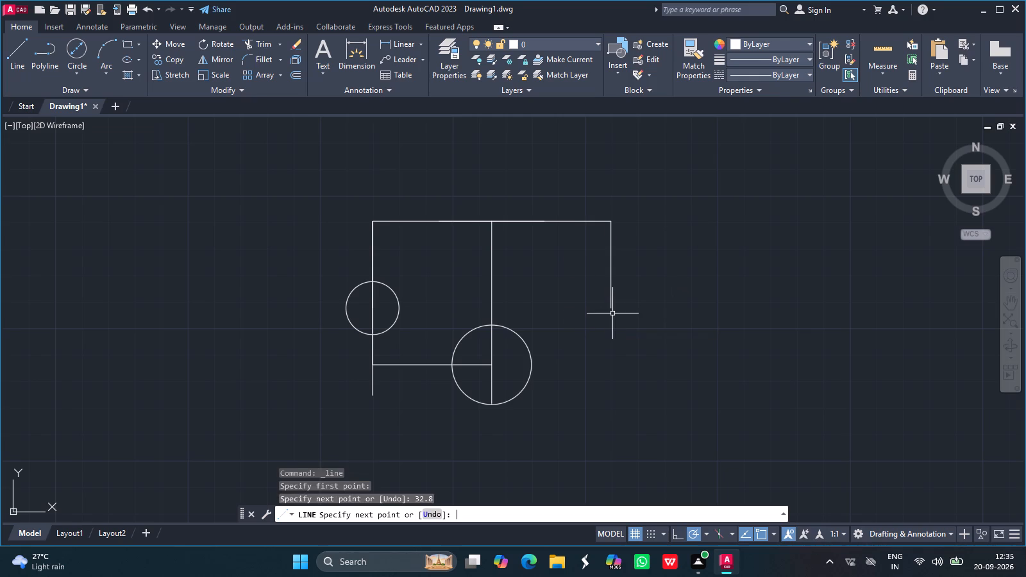
# Draw a circle of diameter 20 centred on the lower end of the right-hand 32.8-unit vertical line.
pyautogui.click(76, 47)
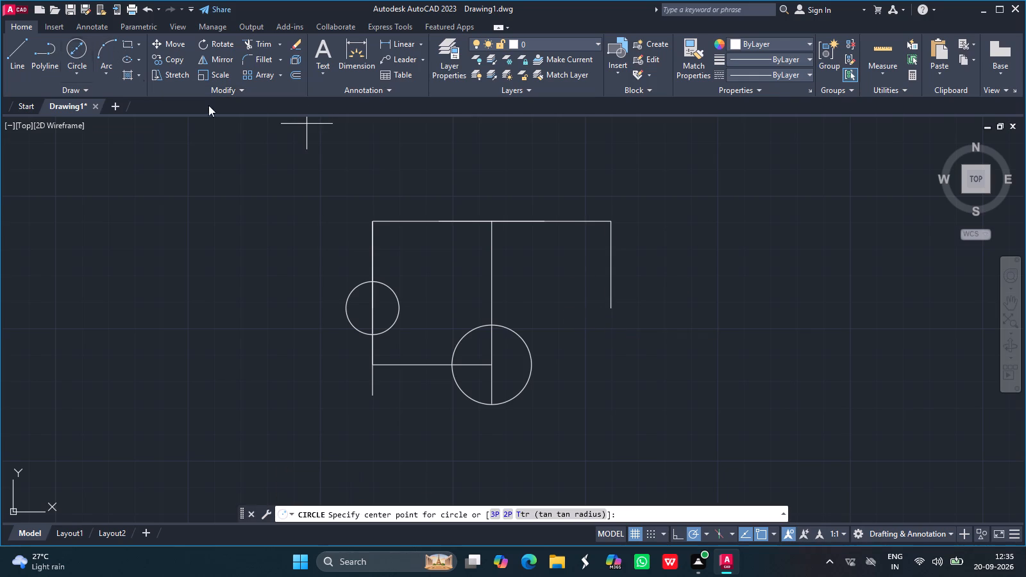
pyautogui.moveTo(612, 307); pyautogui.dragTo(595, 278)
pyautogui.write('20')
pyautogui.press('Return')
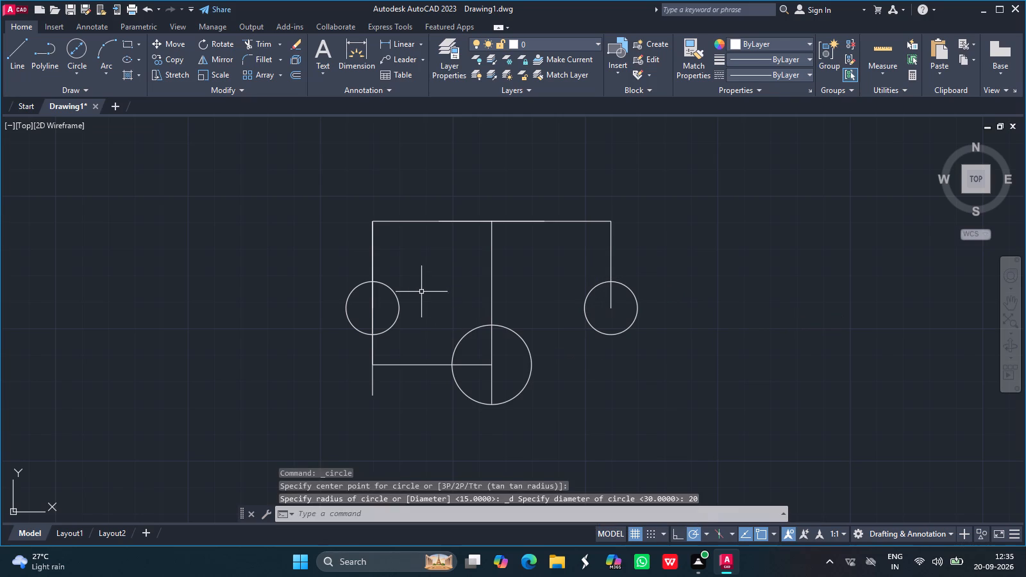
# Draw a vertical line 54.2 units long downward from the top line's right end, through the right-hand circle.
pyautogui.click(17, 59)
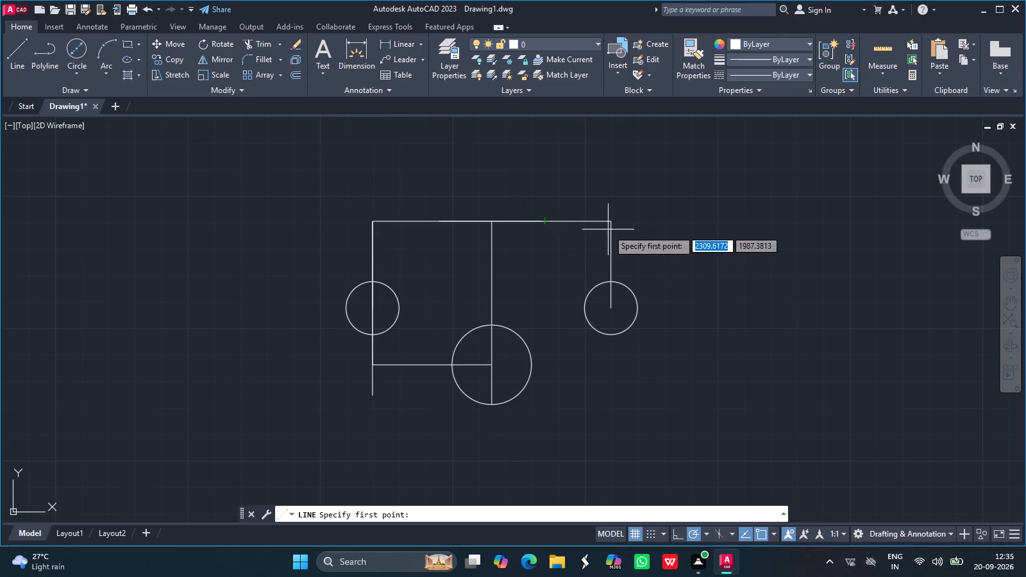
pyautogui.moveTo(610, 222); pyautogui.dragTo(607, 415)
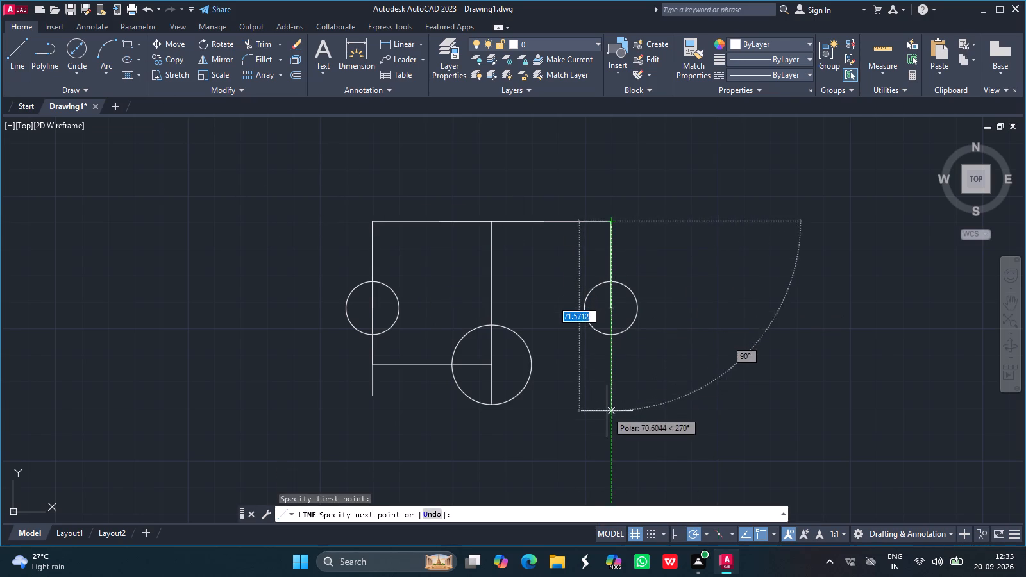
pyautogui.moveTo(607, 415); pyautogui.dragTo(608, 411)
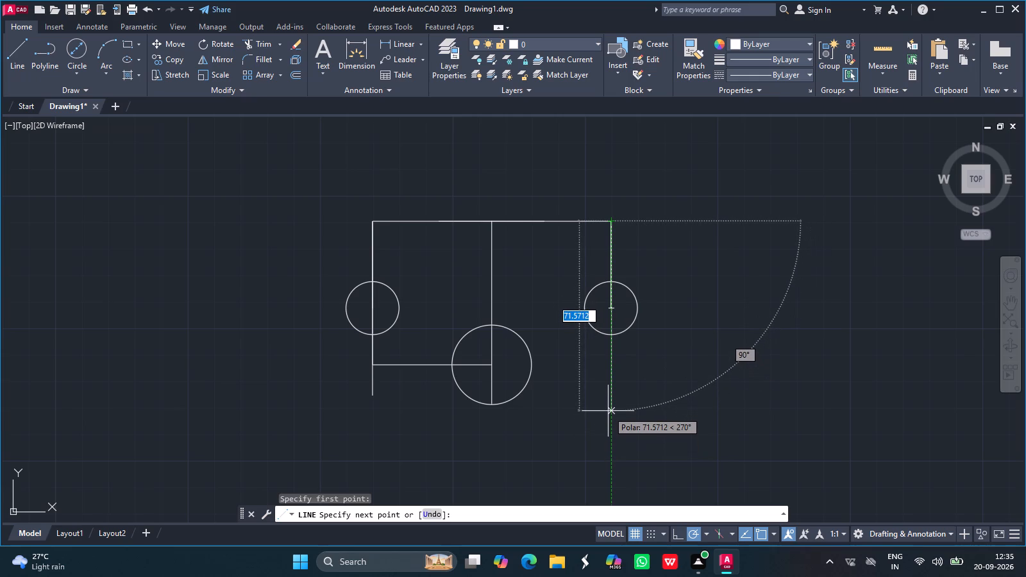
pyautogui.write('54.2')
pyautogui.press('Return')
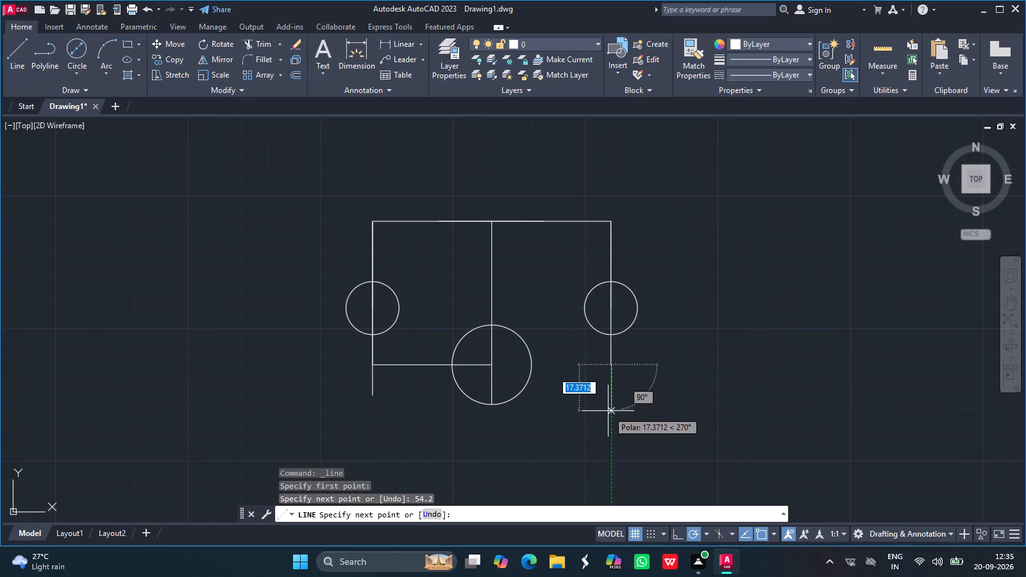
pyautogui.press('Return')
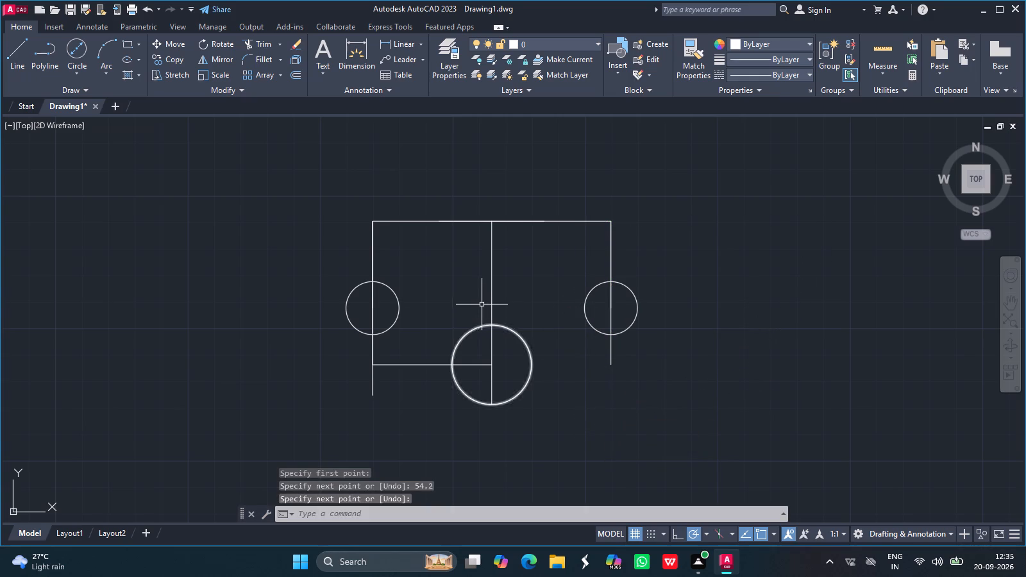
# Draw a vertical line 65.7 units long downward from the right end of the top horizontal line.
pyautogui.click(24, 37)
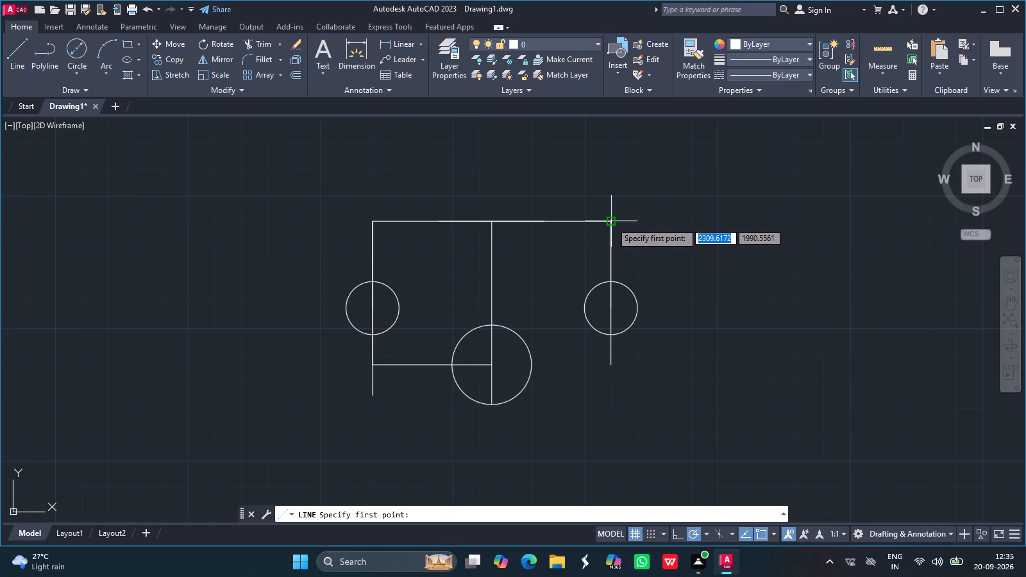
pyautogui.moveTo(611, 222); pyautogui.dragTo(623, 369)
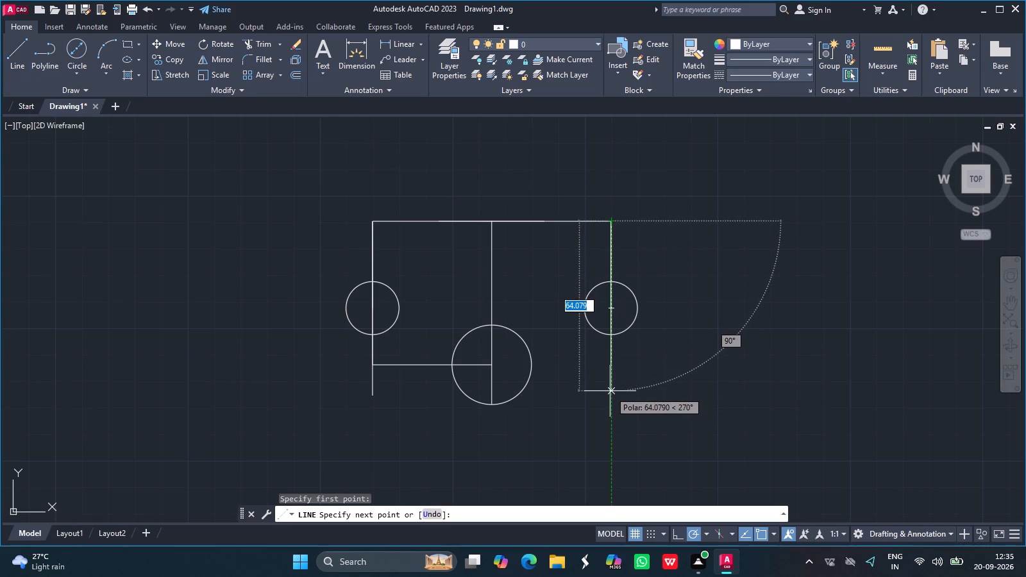
pyautogui.write('65.7')
pyautogui.press('Return')
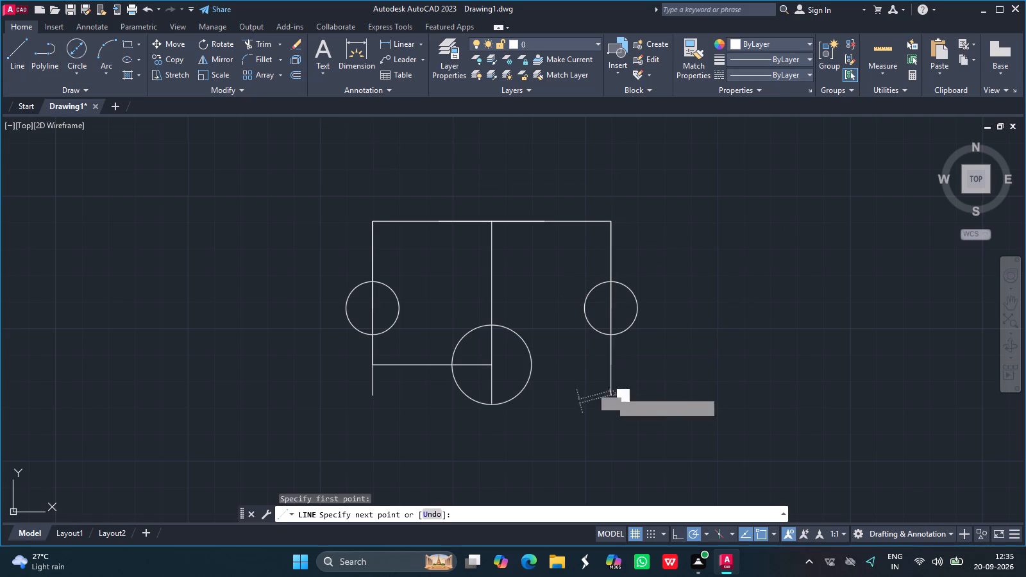
pyautogui.press('Return')
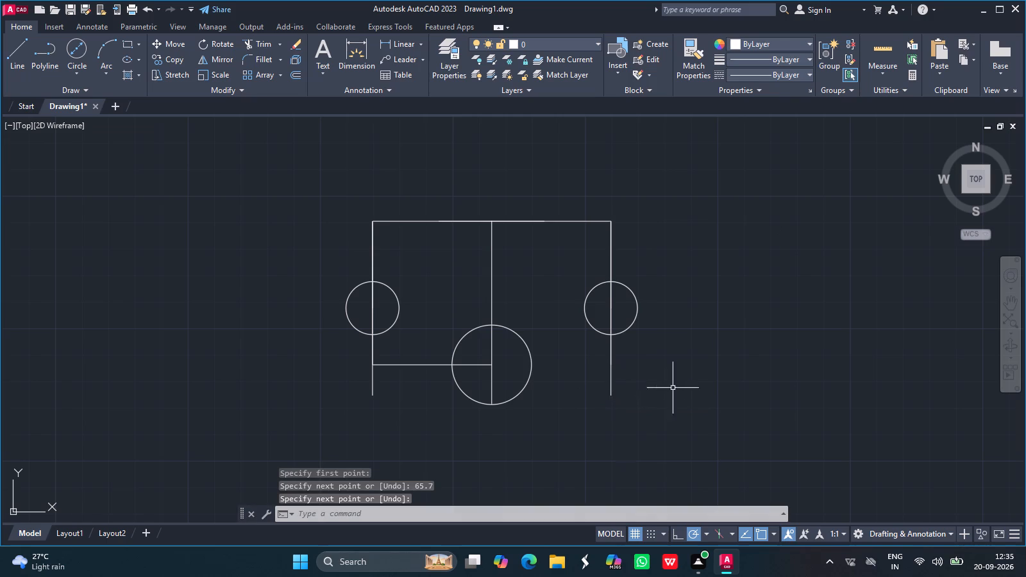
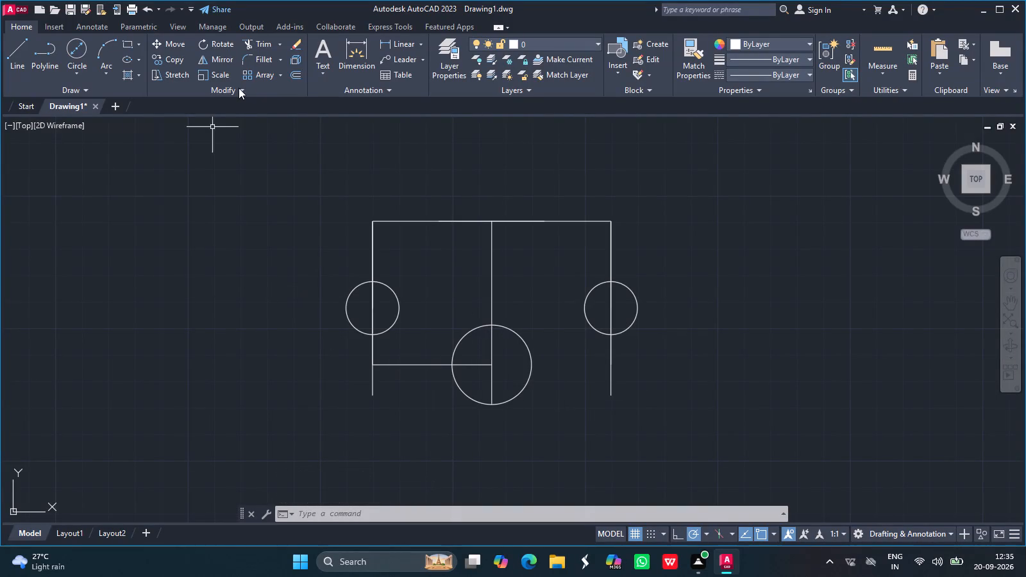
# Fillet the lower ends of the two outer vertical lines with radius 45 to form the rounded bottom.
pyautogui.click(254, 60)
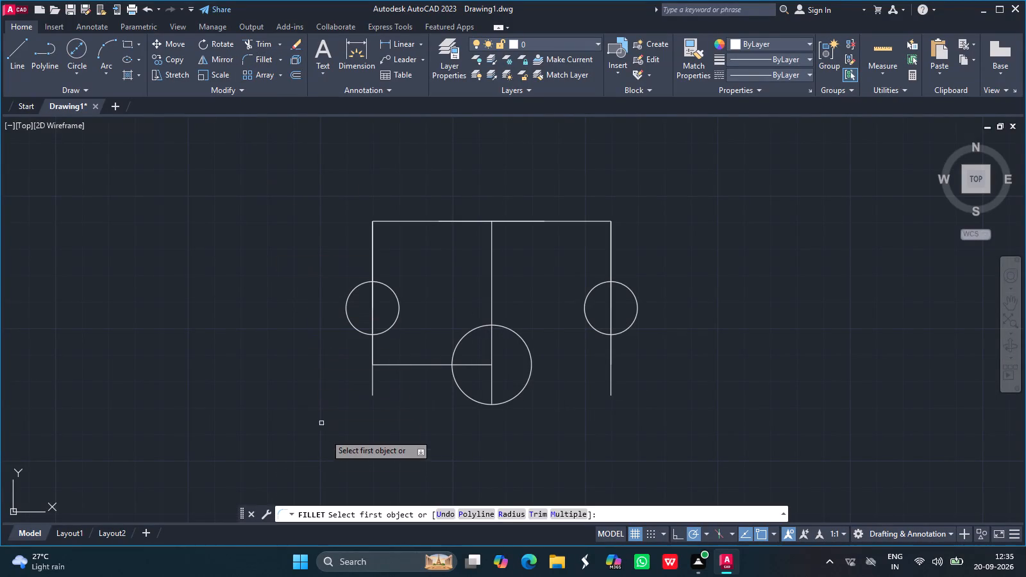
pyautogui.click(504, 512)
pyautogui.write('45')
pyautogui.press('Return')
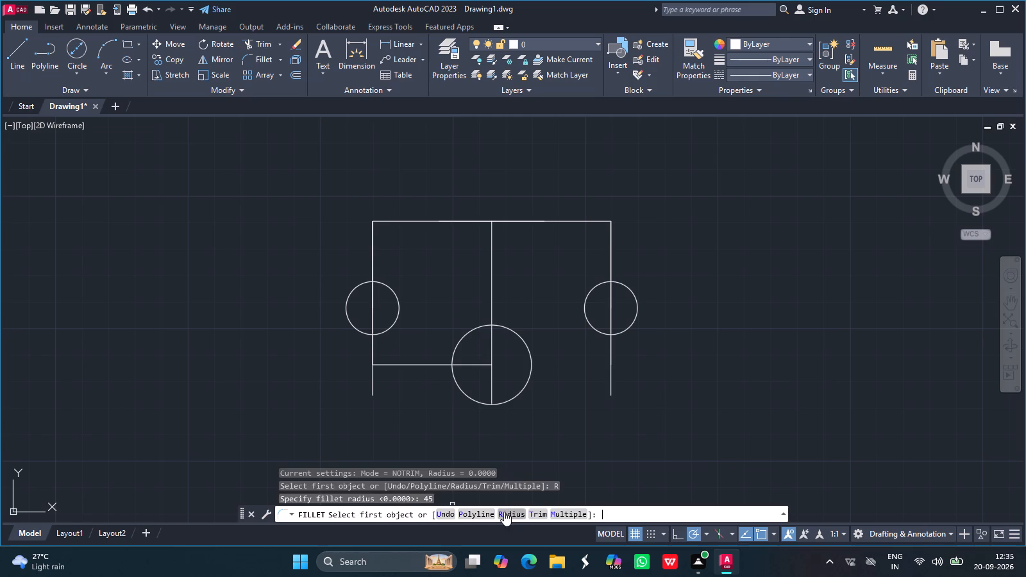
pyautogui.click(372, 390)
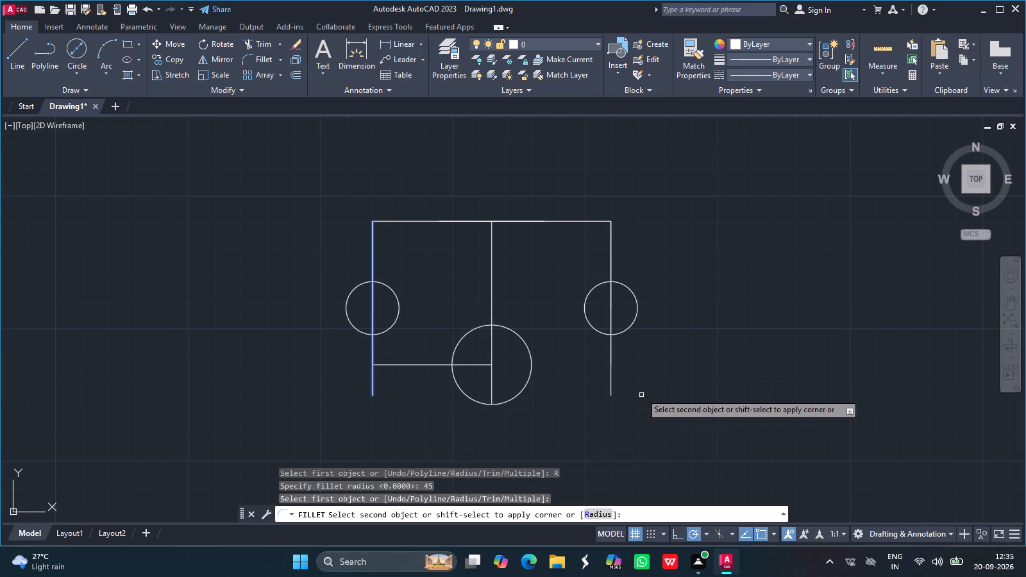
pyautogui.click(612, 371)
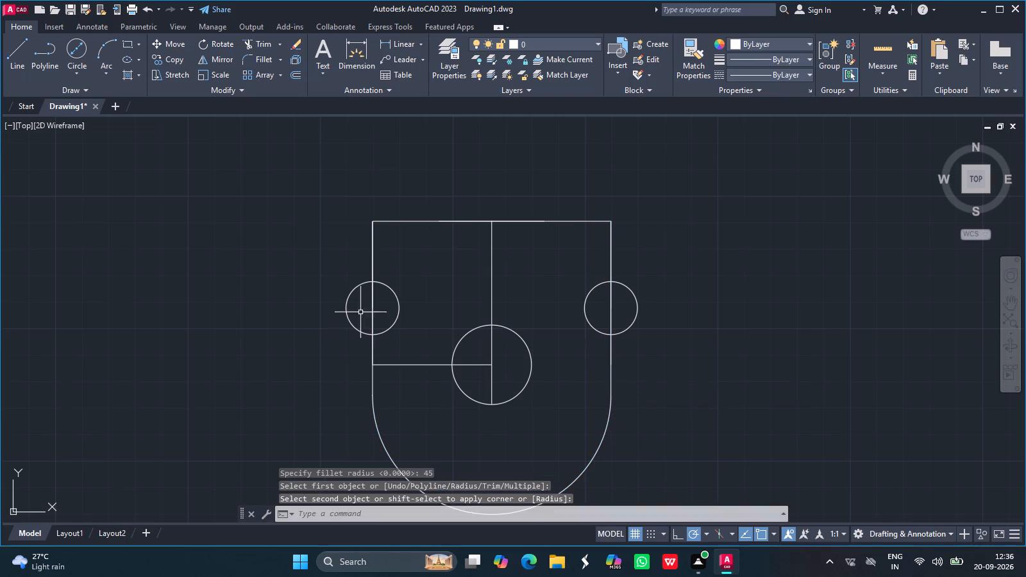
# Check the length of the left vertical line from the arc's end to the top corner with a trial linear dimension.
pyautogui.press('Return')
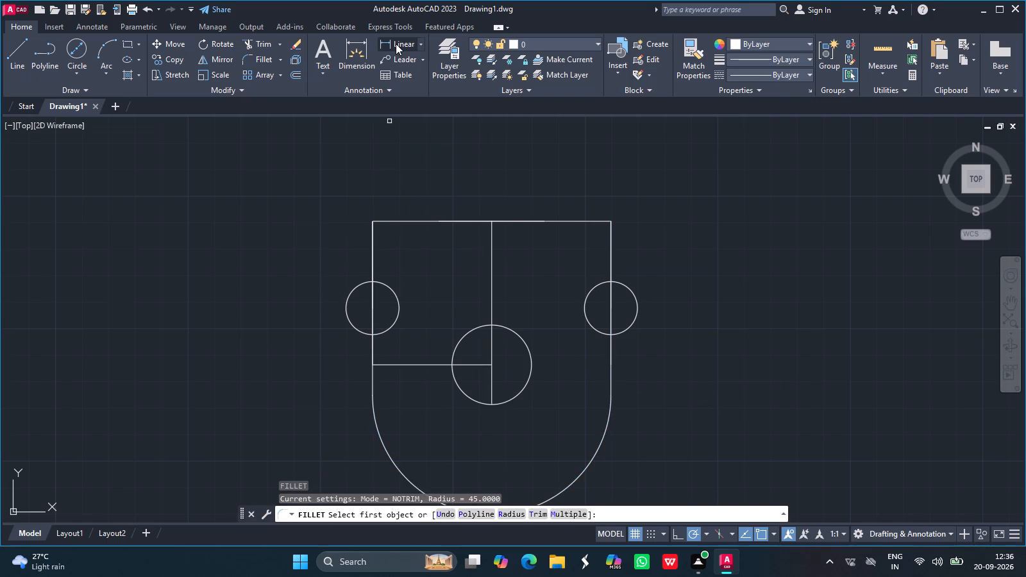
pyautogui.click(396, 44)
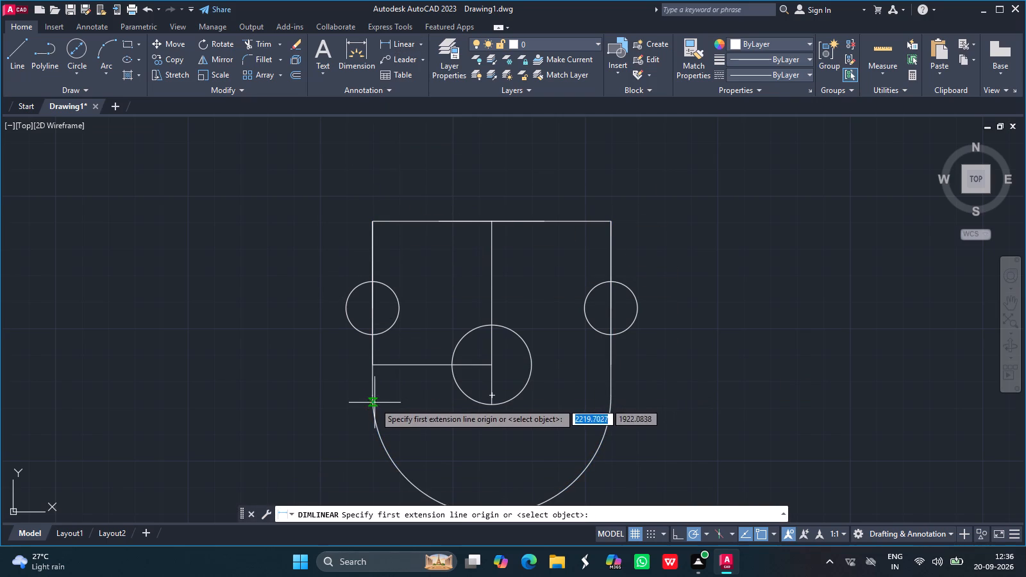
pyautogui.click(373, 399)
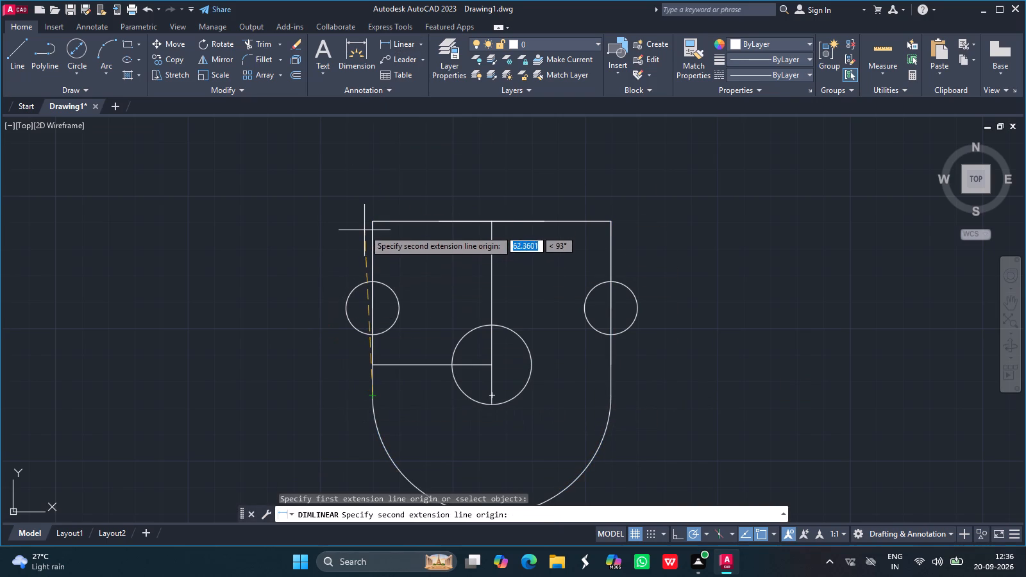
pyautogui.moveTo(370, 222); pyautogui.dragTo(339, 227)
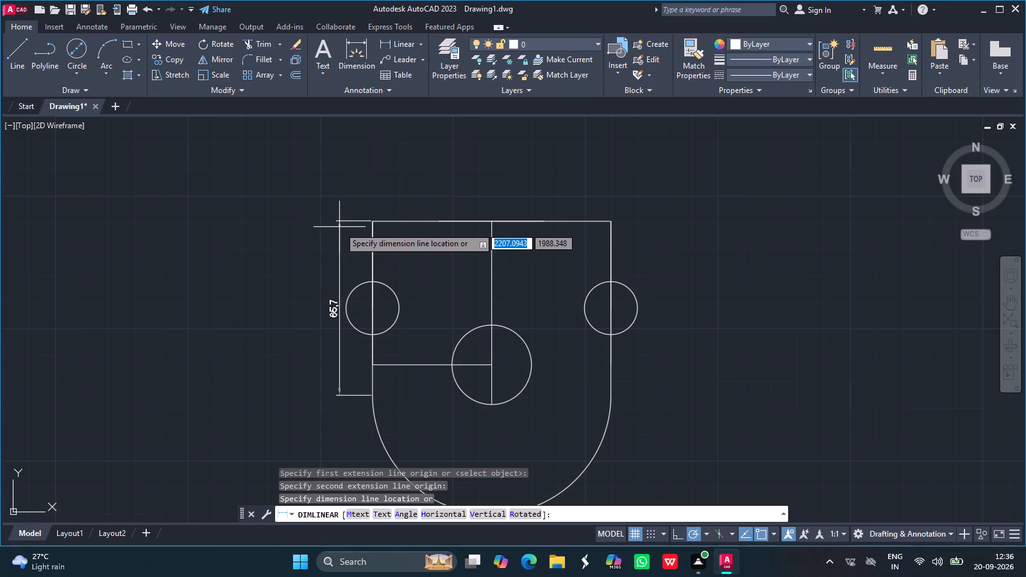
pyautogui.moveTo(339, 227); pyautogui.dragTo(411, 305)
pyautogui.press('Escape')
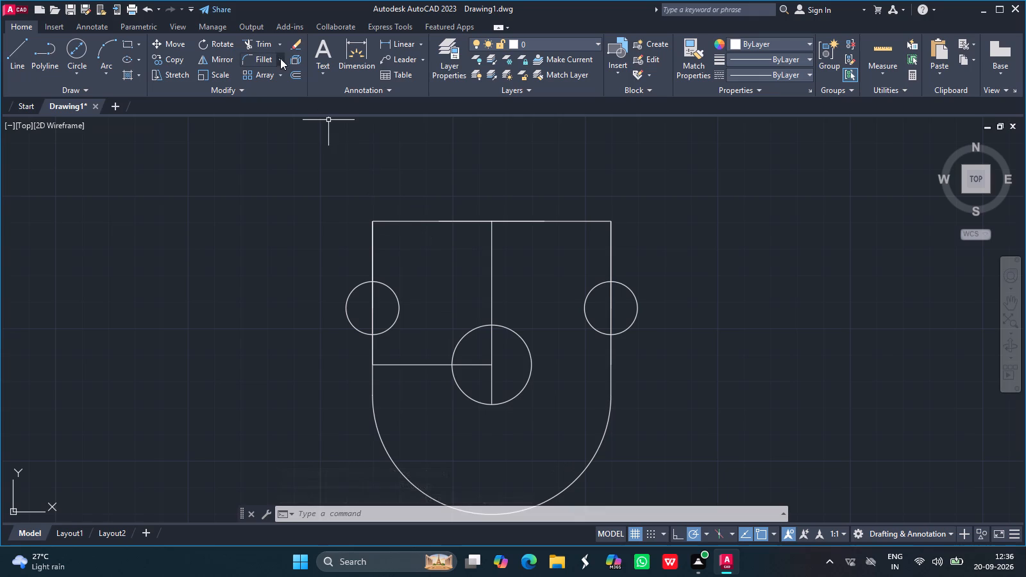
# Offset the large bottom arc inward by 10.
pyautogui.click(295, 71)
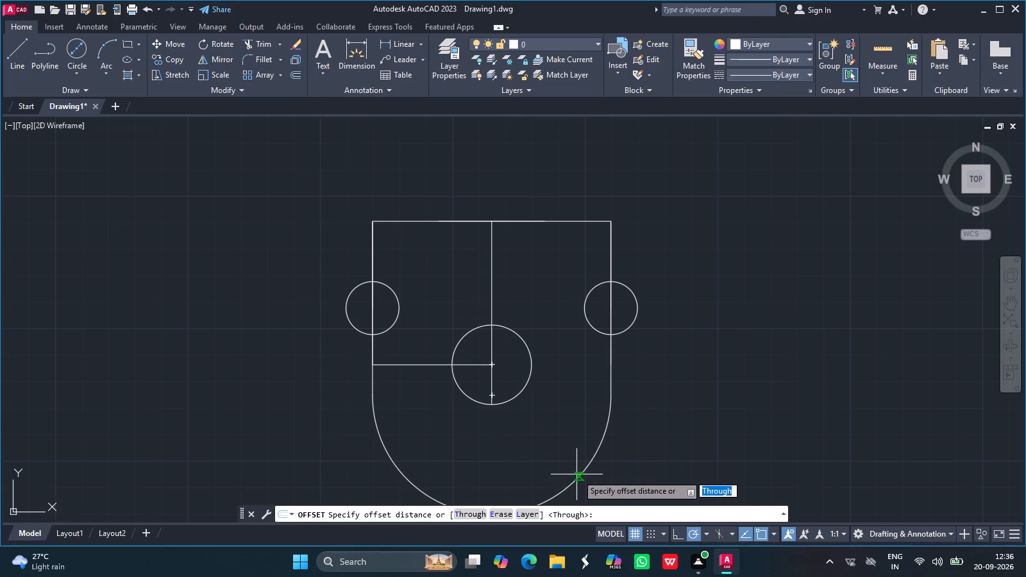
pyautogui.write('10')
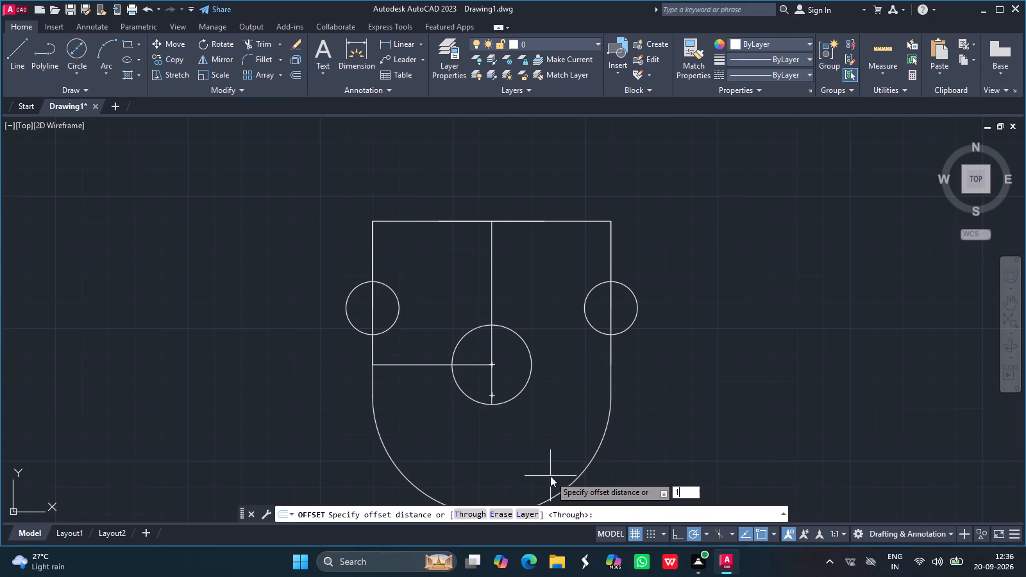
pyautogui.press('Return')
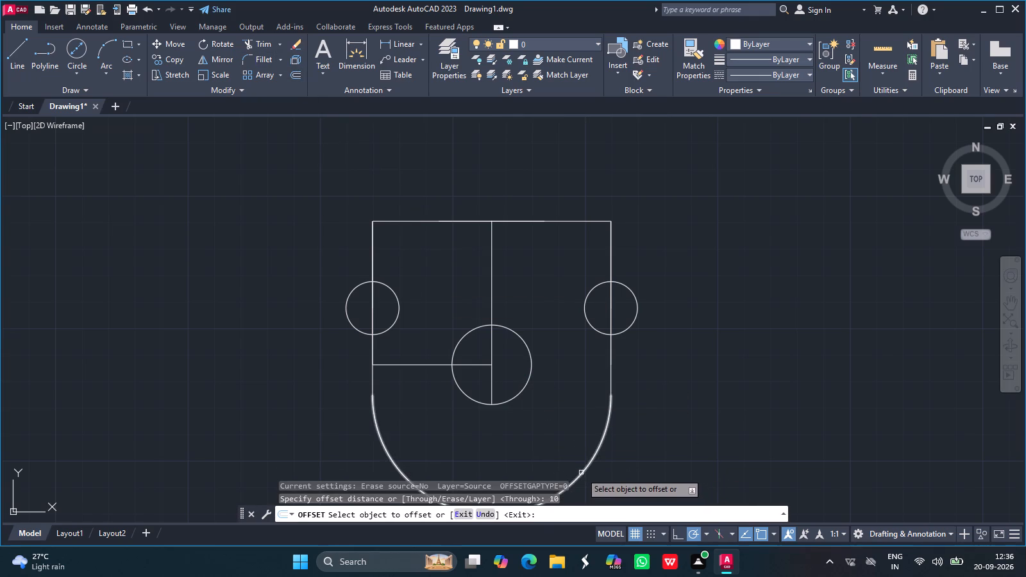
pyautogui.moveTo(581, 472); pyautogui.dragTo(572, 451)
pyautogui.click(572, 451)
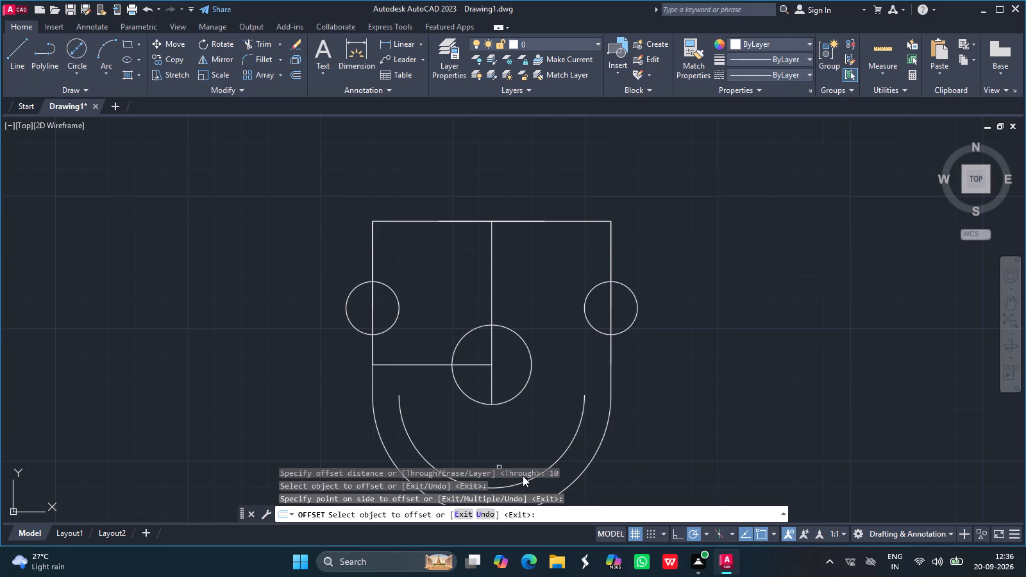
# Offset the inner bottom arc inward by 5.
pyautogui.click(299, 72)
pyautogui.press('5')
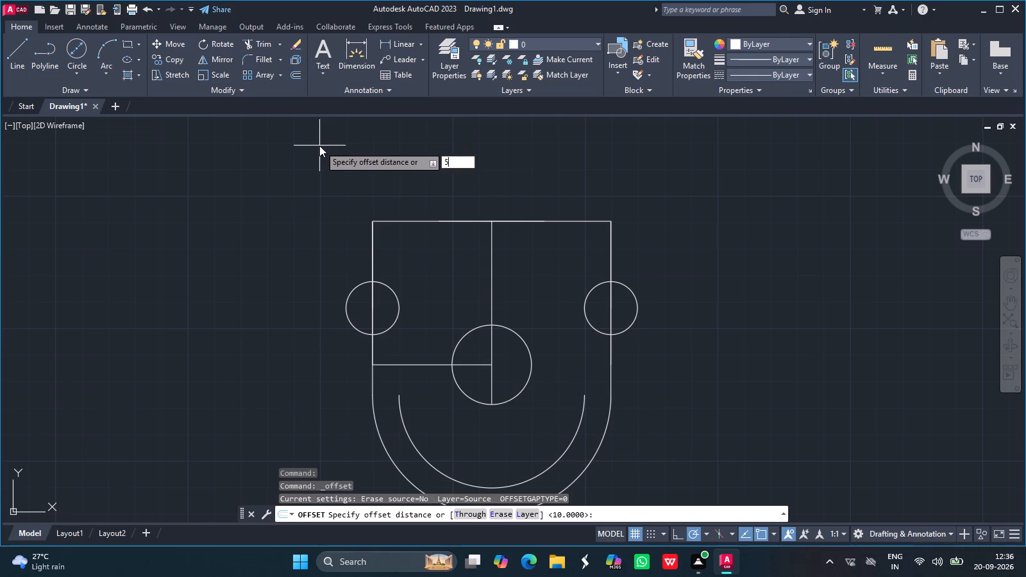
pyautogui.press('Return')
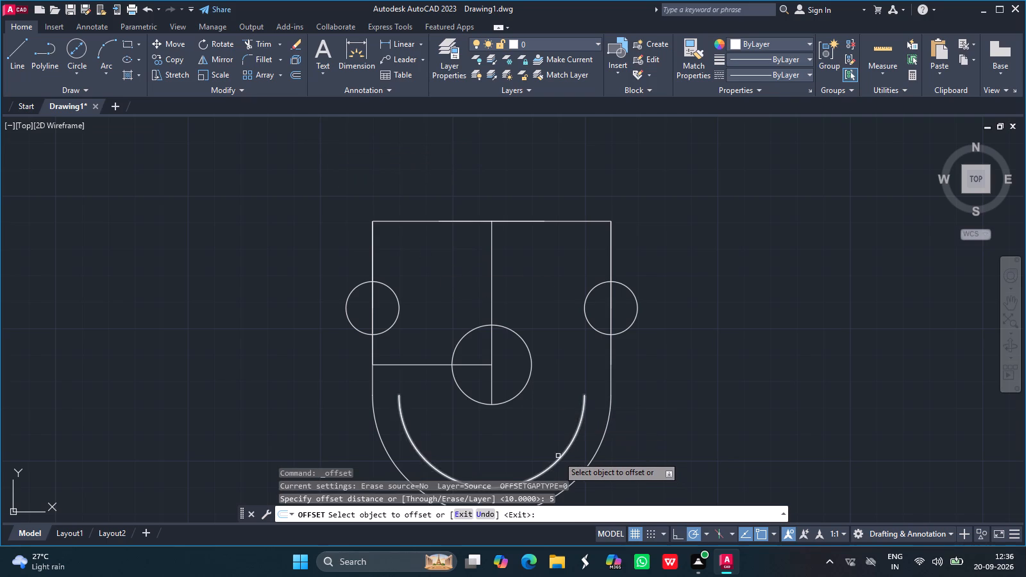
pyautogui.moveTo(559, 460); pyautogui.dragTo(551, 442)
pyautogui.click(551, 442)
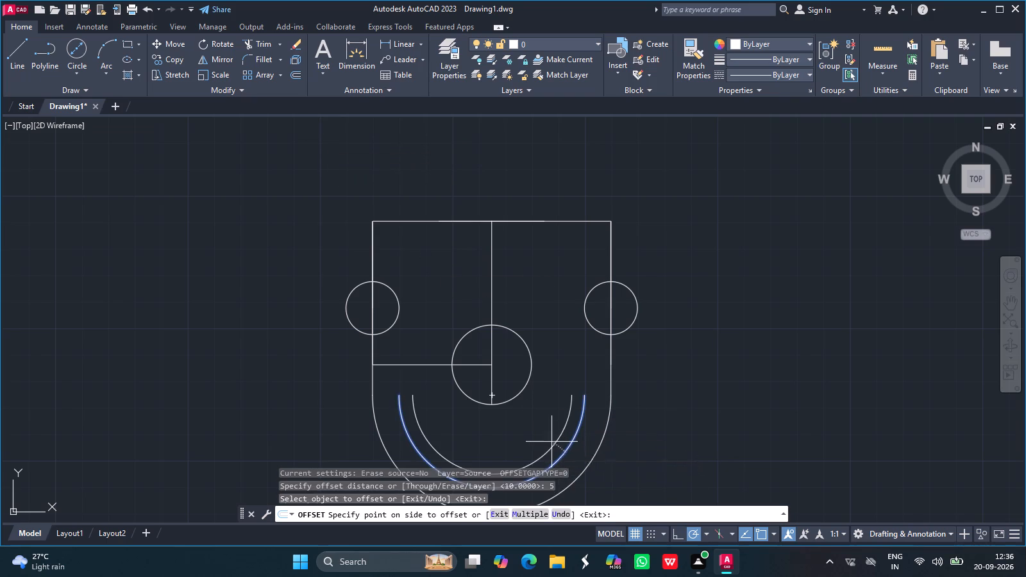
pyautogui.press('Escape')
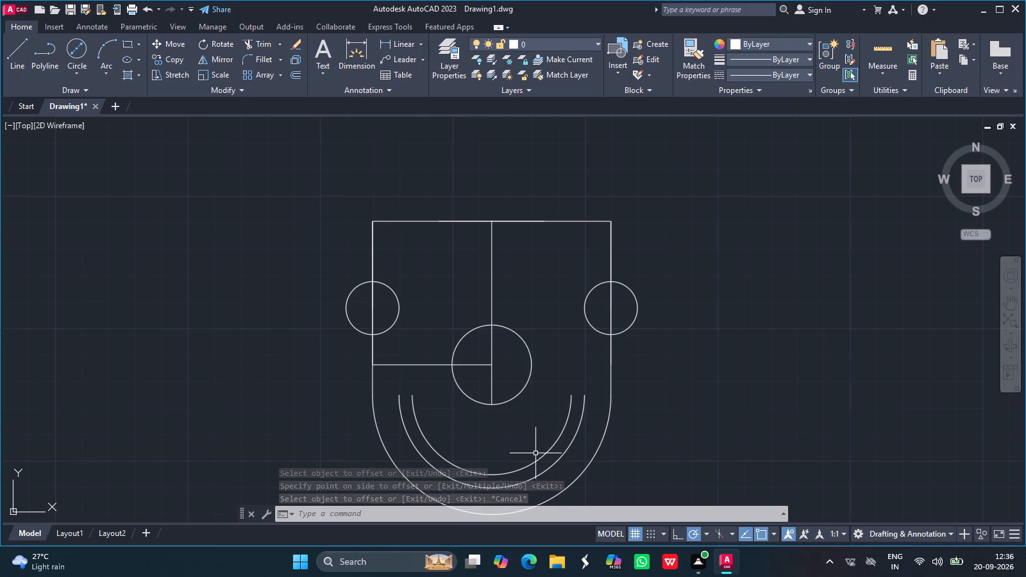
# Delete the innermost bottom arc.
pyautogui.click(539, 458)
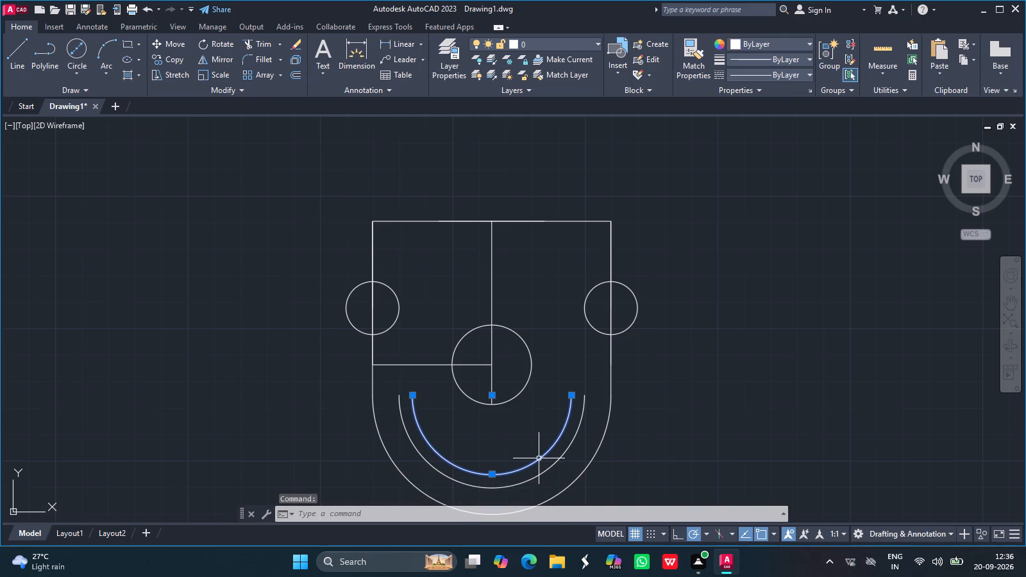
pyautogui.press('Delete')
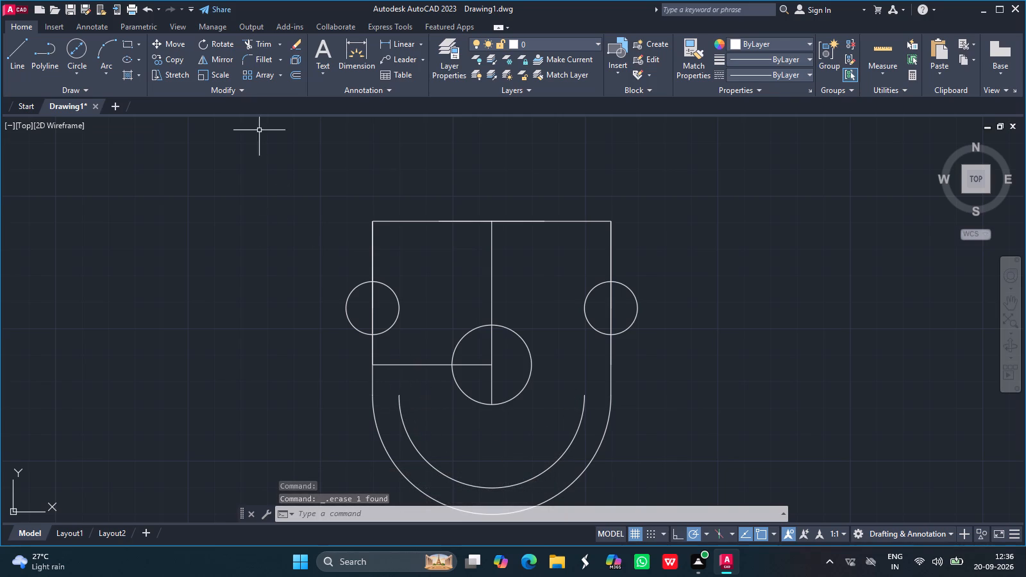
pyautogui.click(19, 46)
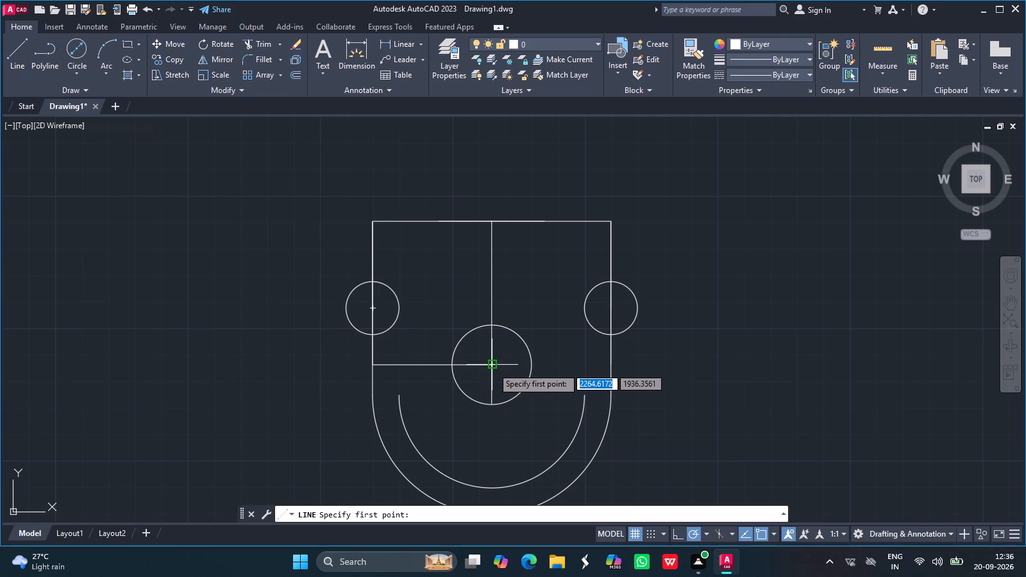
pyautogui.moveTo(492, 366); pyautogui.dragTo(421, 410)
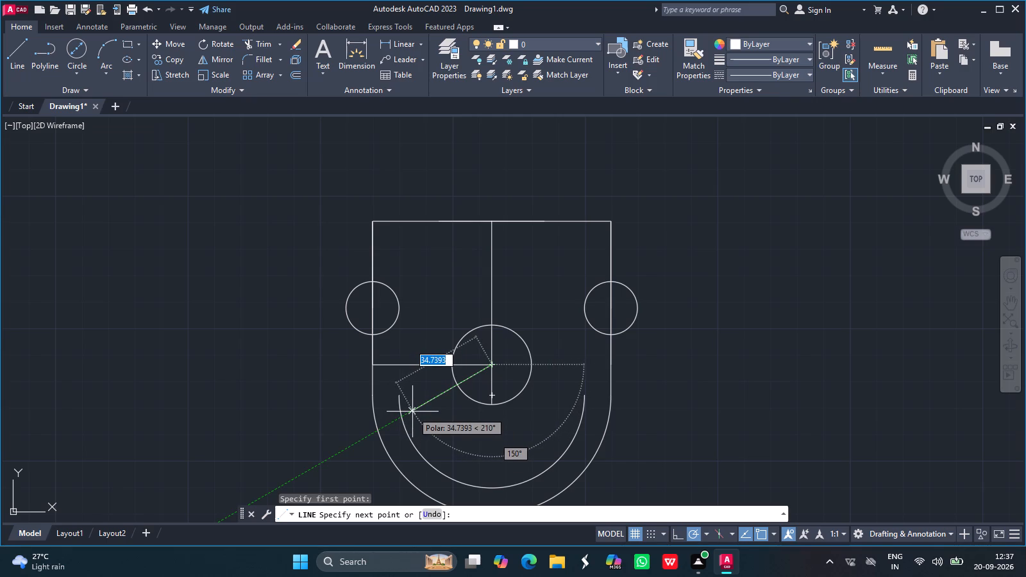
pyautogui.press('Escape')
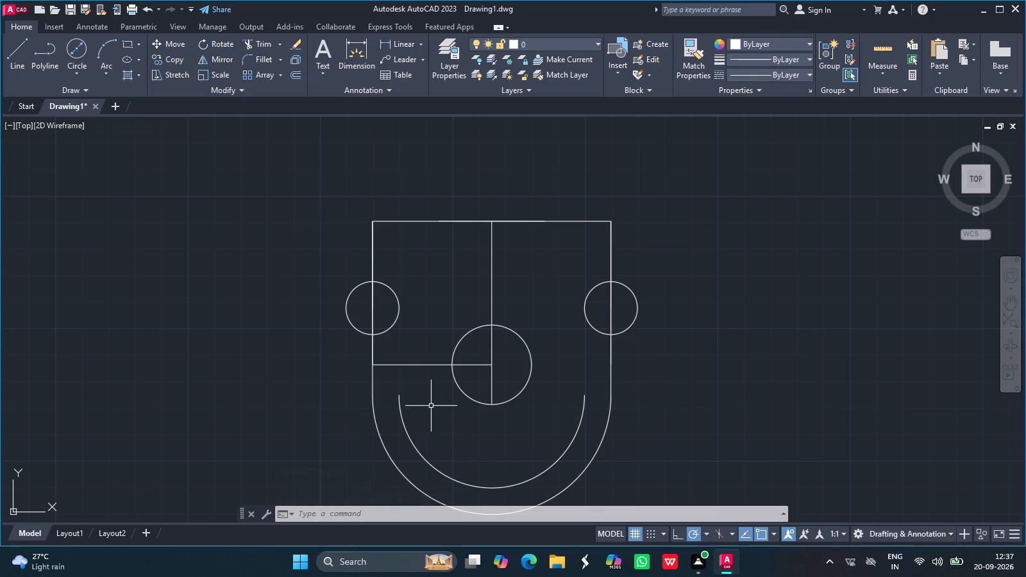
# Offset the inner bottom arc inward by 10 to form the second side of the curved slot.
pyautogui.click(298, 71)
pyautogui.write('10')
pyautogui.press('Return')
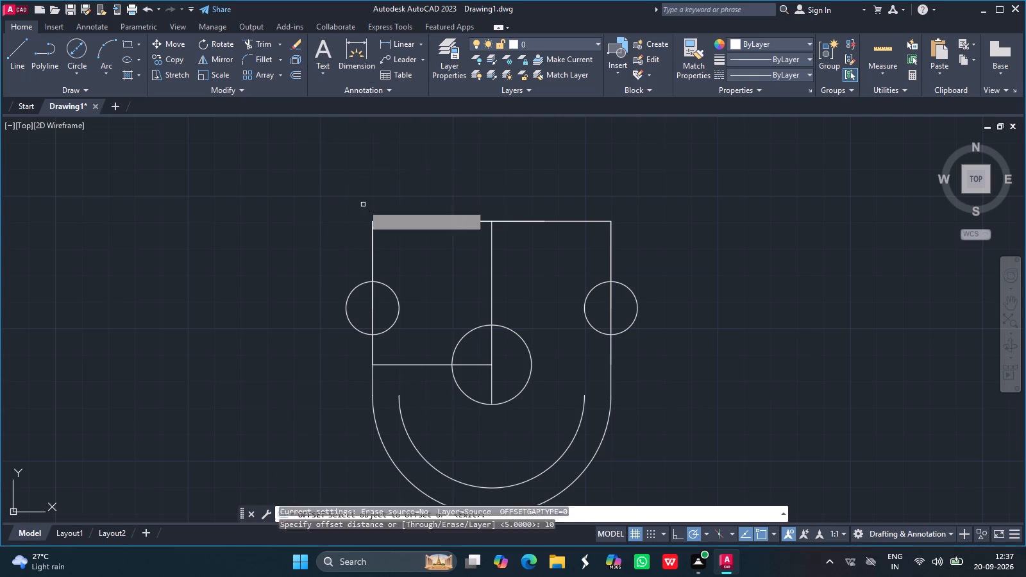
pyautogui.moveTo(571, 446); pyautogui.dragTo(560, 428)
pyautogui.click(560, 428)
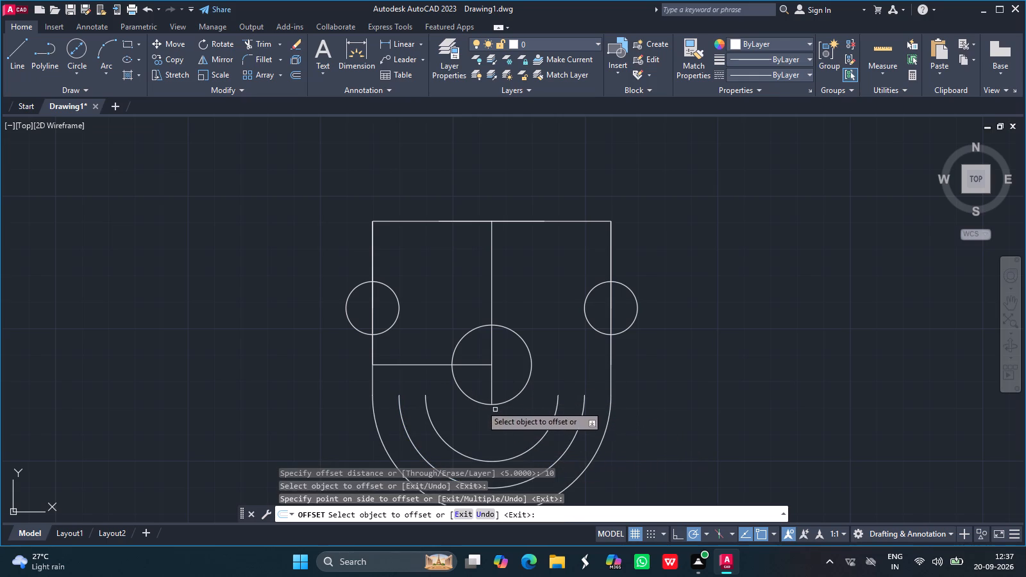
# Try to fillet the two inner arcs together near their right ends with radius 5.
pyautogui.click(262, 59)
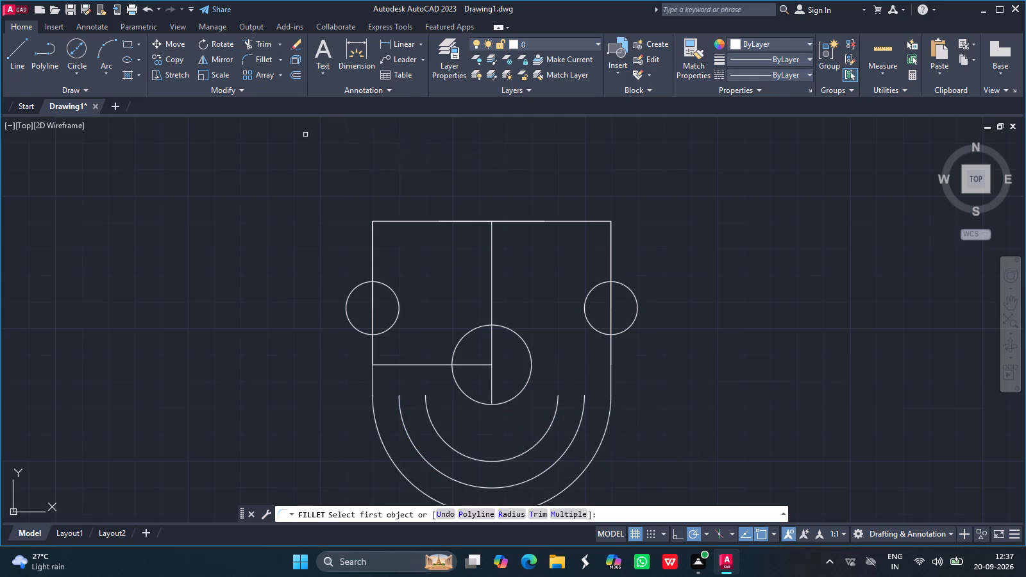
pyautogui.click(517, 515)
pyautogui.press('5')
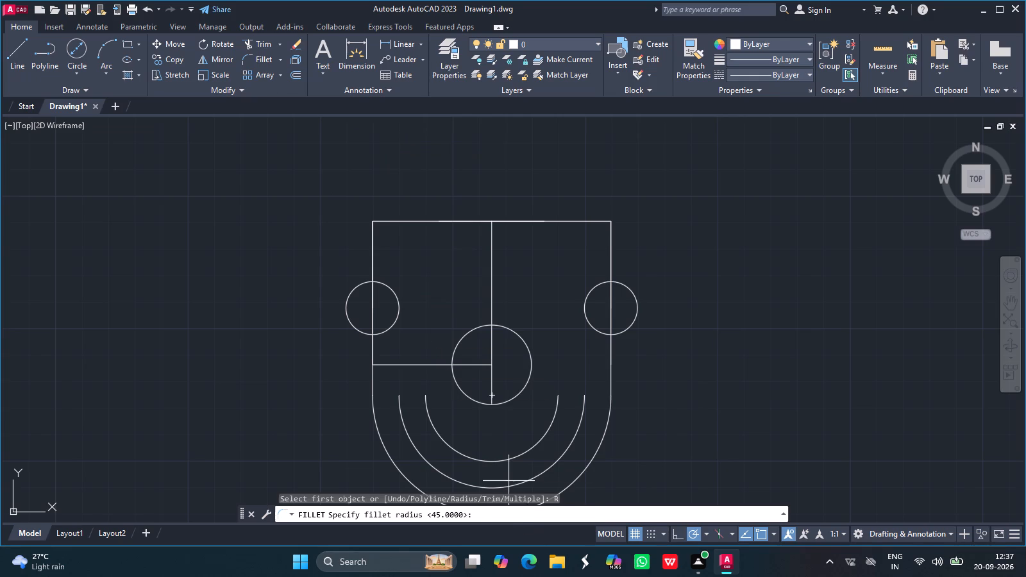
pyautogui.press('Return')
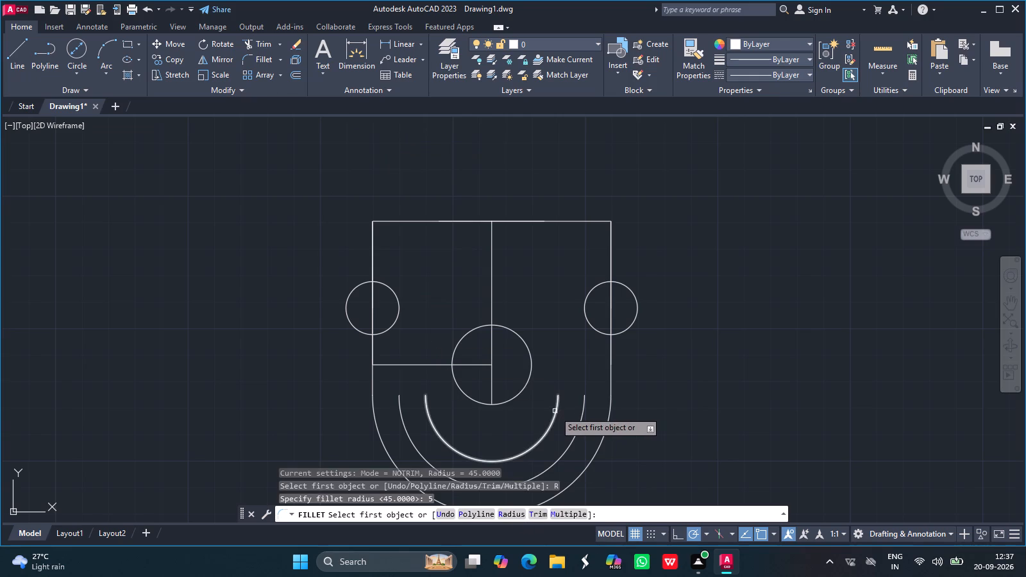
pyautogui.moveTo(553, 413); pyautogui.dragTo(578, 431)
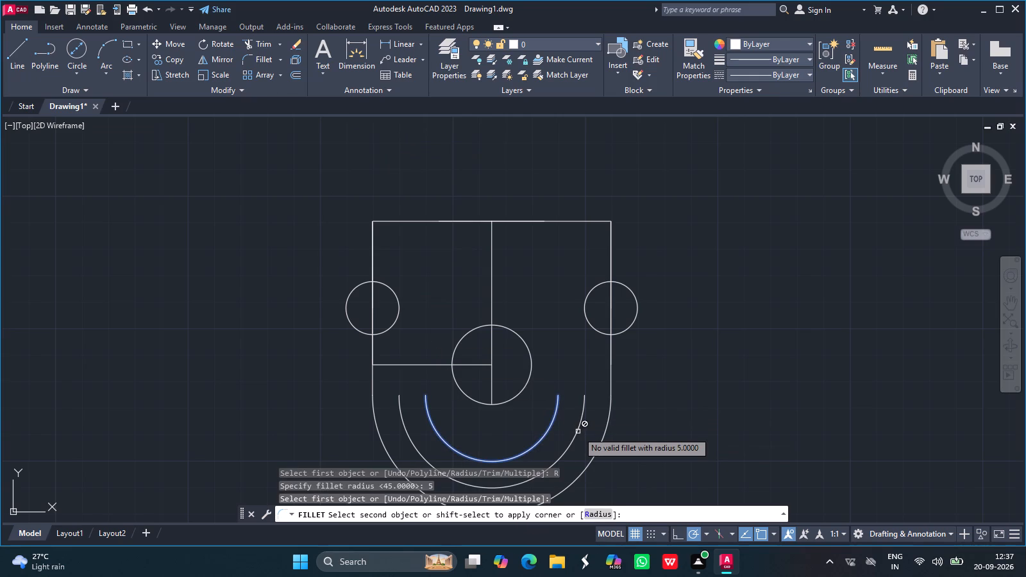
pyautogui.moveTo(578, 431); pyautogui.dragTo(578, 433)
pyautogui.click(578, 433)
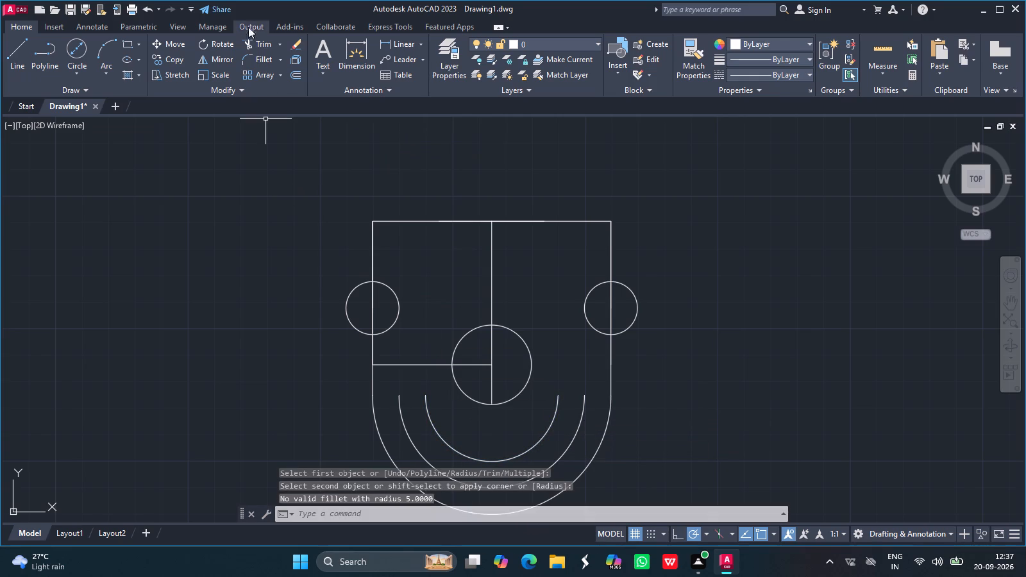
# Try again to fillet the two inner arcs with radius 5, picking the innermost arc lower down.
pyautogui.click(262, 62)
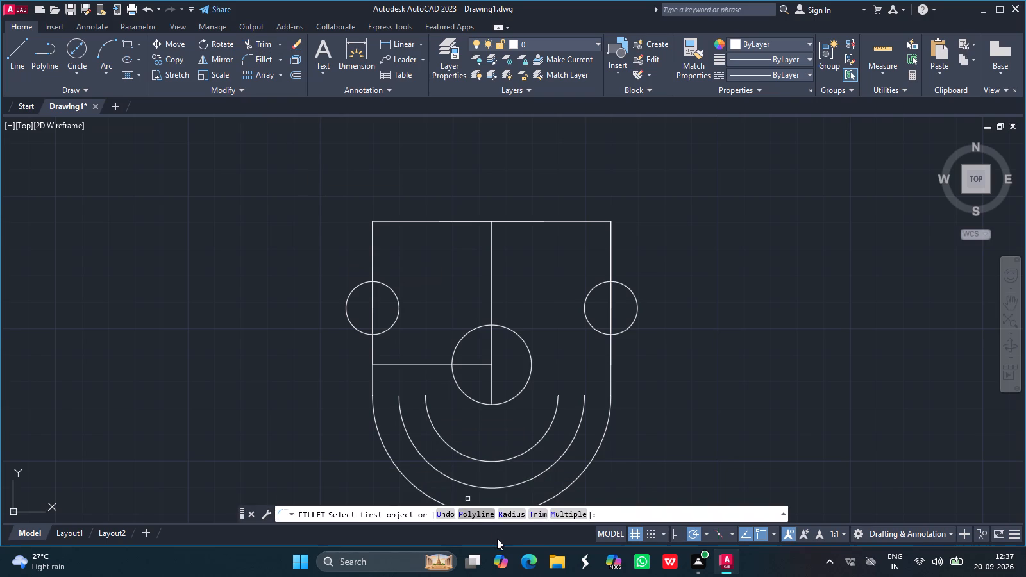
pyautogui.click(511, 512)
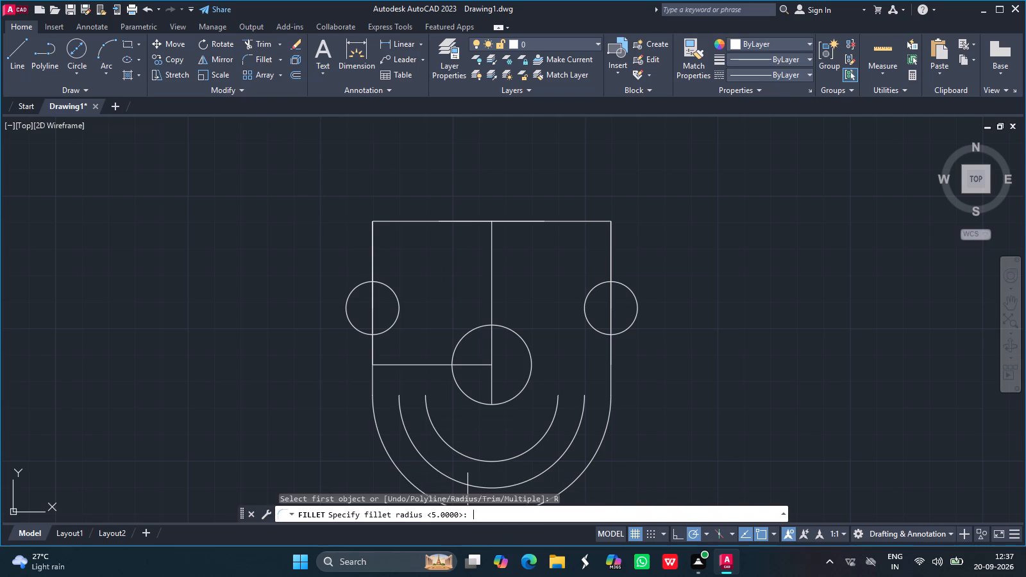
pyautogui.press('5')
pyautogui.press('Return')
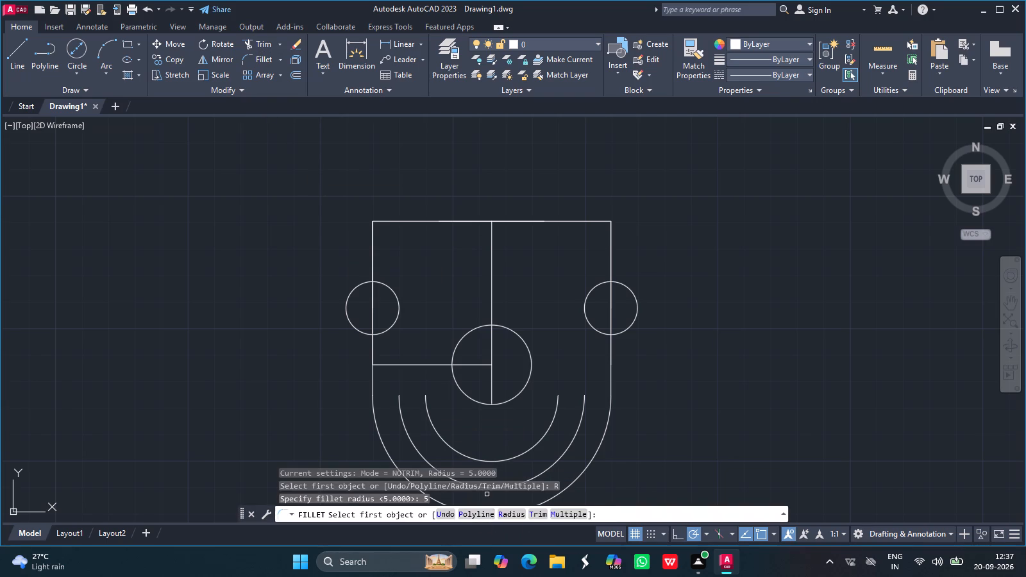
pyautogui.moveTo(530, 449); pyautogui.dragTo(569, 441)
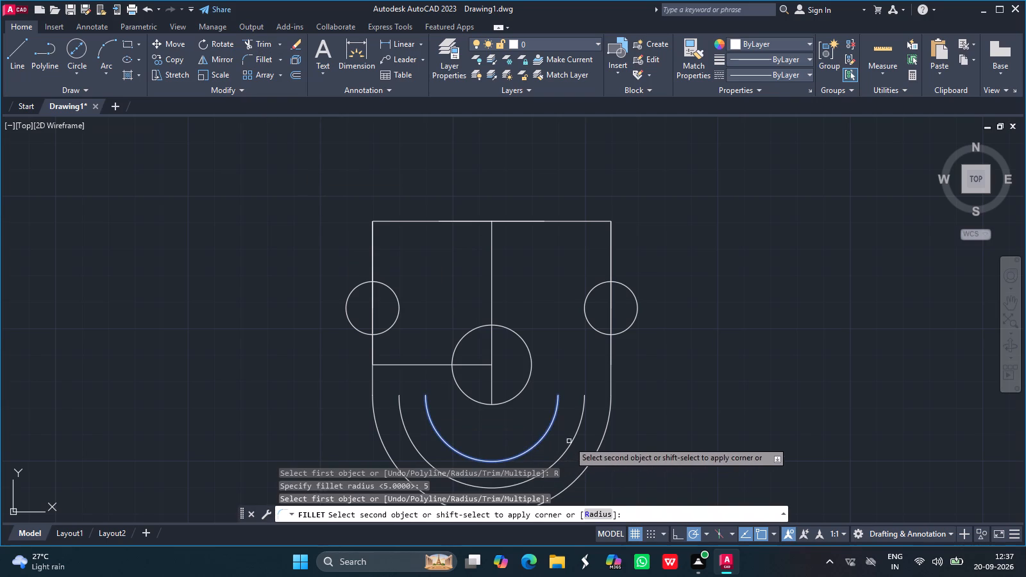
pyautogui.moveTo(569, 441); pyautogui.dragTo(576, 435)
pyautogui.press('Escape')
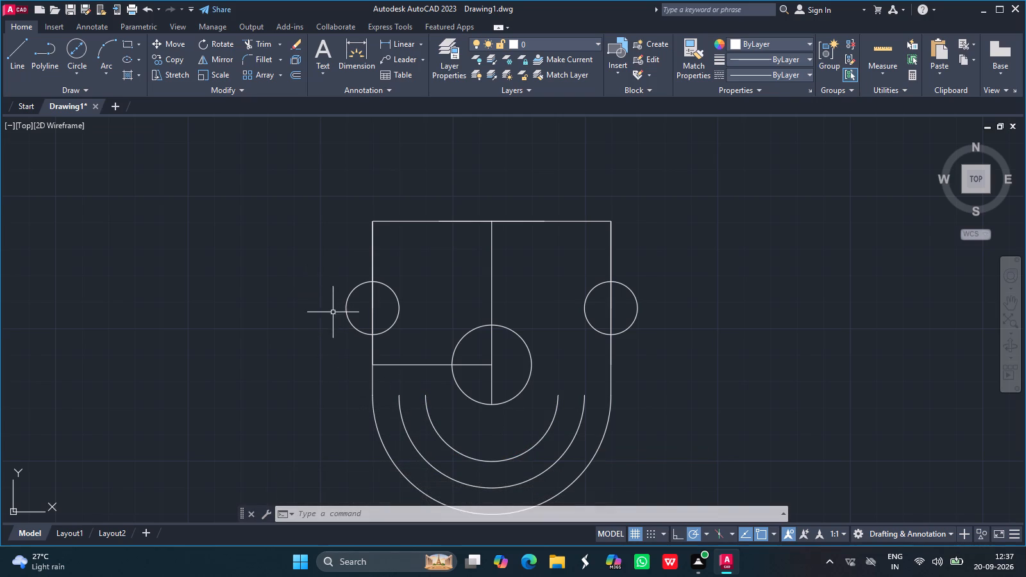
# Draw a 10-diameter circle in the empty area to the left of the part.
pyautogui.click(81, 54)
pyautogui.moveTo(226, 256); pyautogui.dragTo(217, 228)
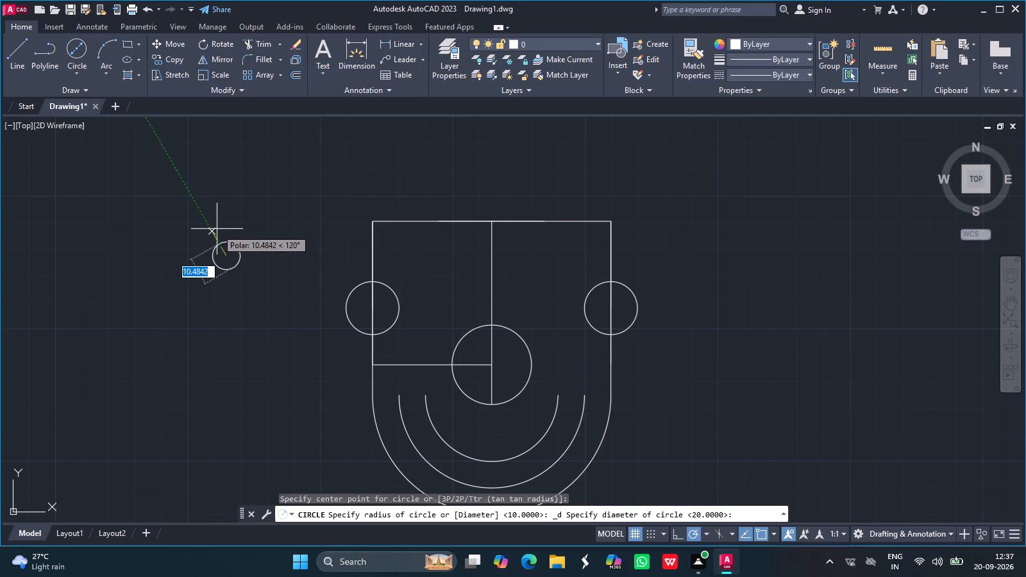
pyautogui.moveTo(217, 228); pyautogui.dragTo(216, 226)
pyautogui.write('10')
pyautogui.press('Return')
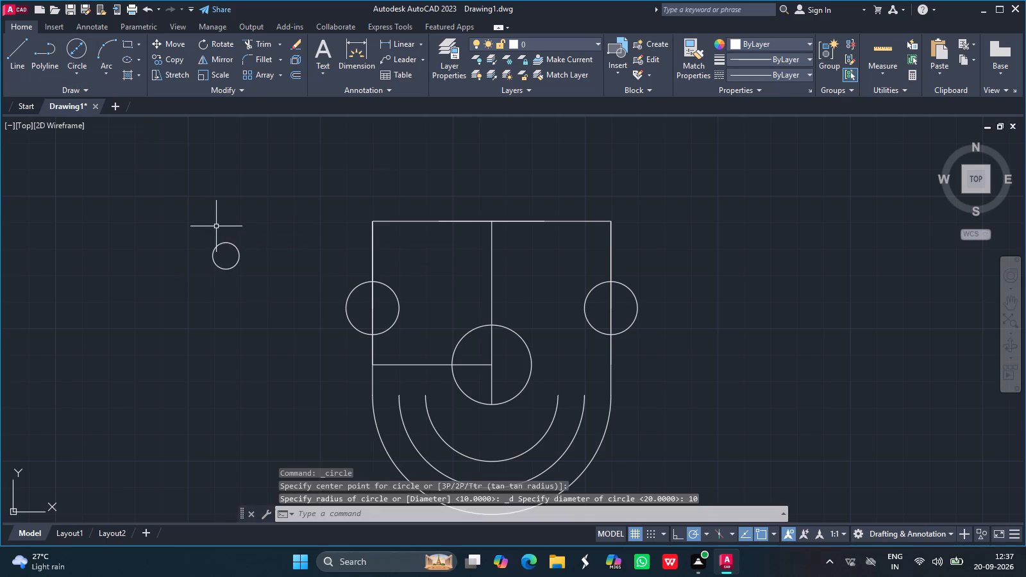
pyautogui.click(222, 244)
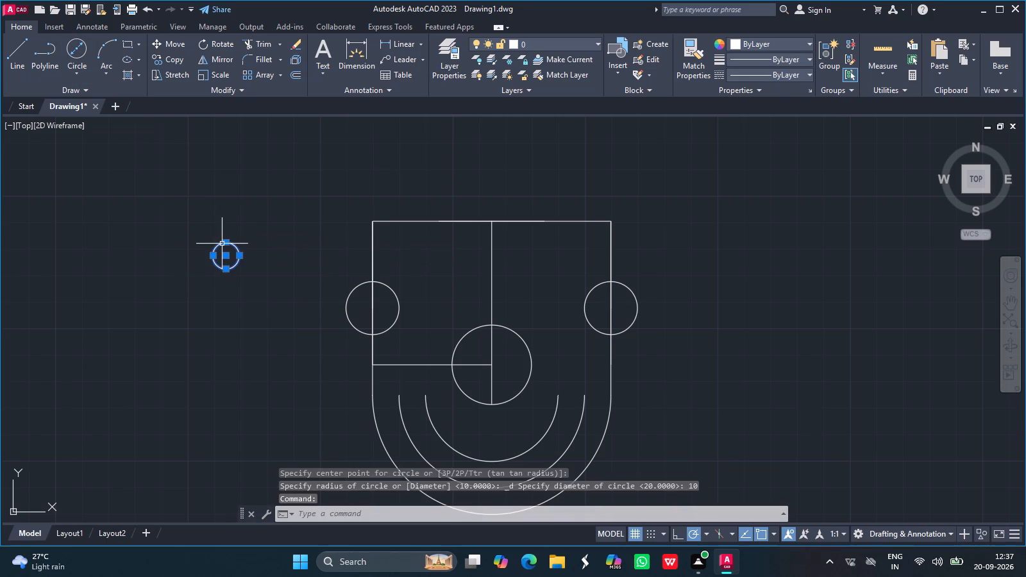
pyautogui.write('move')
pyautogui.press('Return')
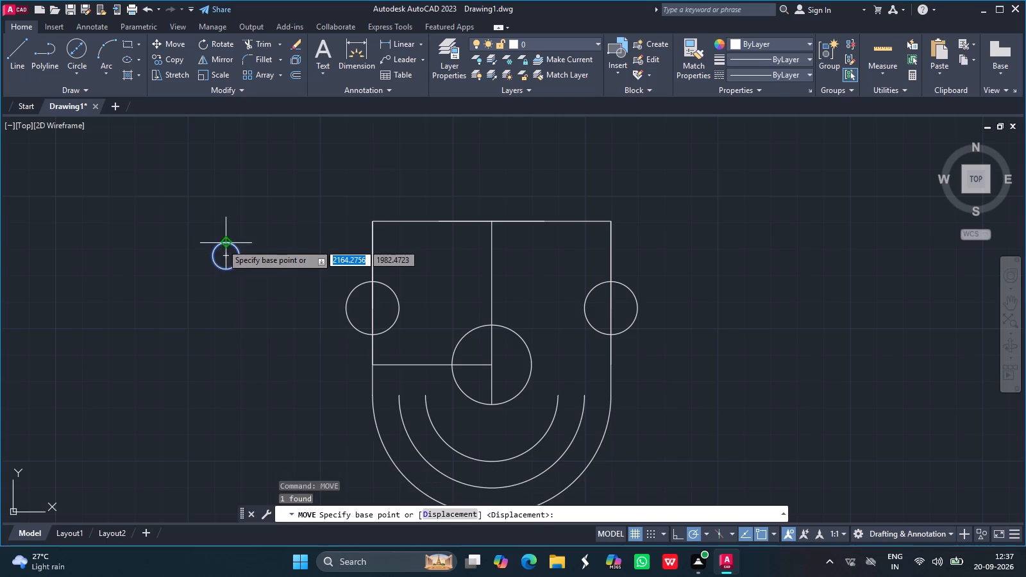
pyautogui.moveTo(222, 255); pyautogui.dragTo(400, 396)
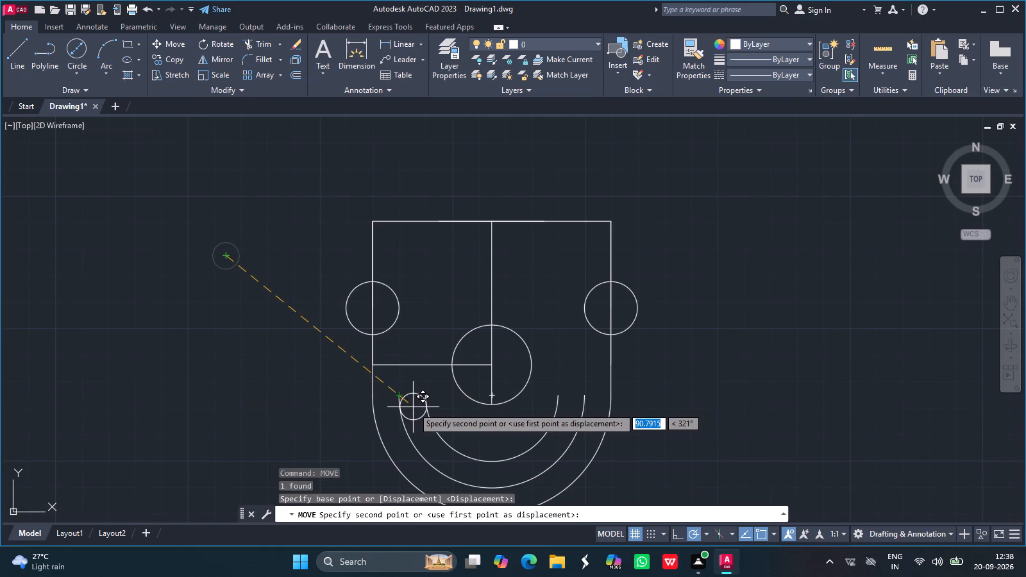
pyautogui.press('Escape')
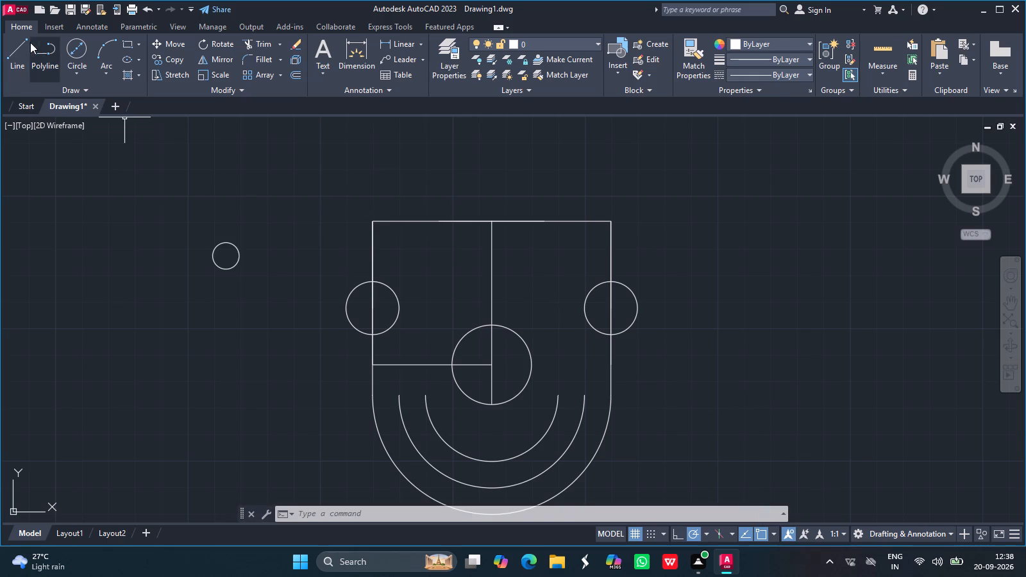
# Draw a line from the bottom arcs' centre at 210°, ending between the two slot arcs, with 30° polar tracking.
pyautogui.click(15, 51)
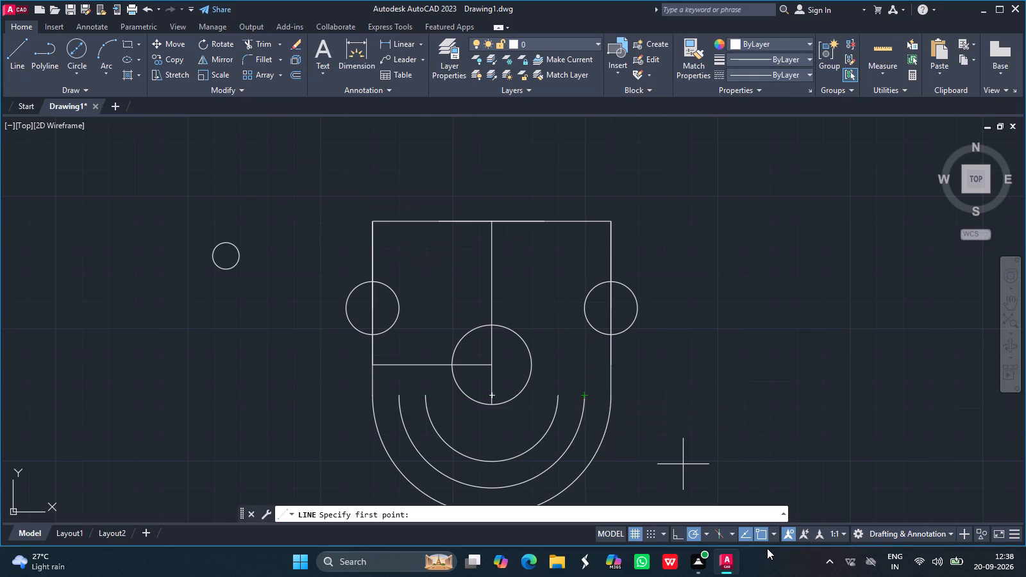
pyautogui.click(707, 531)
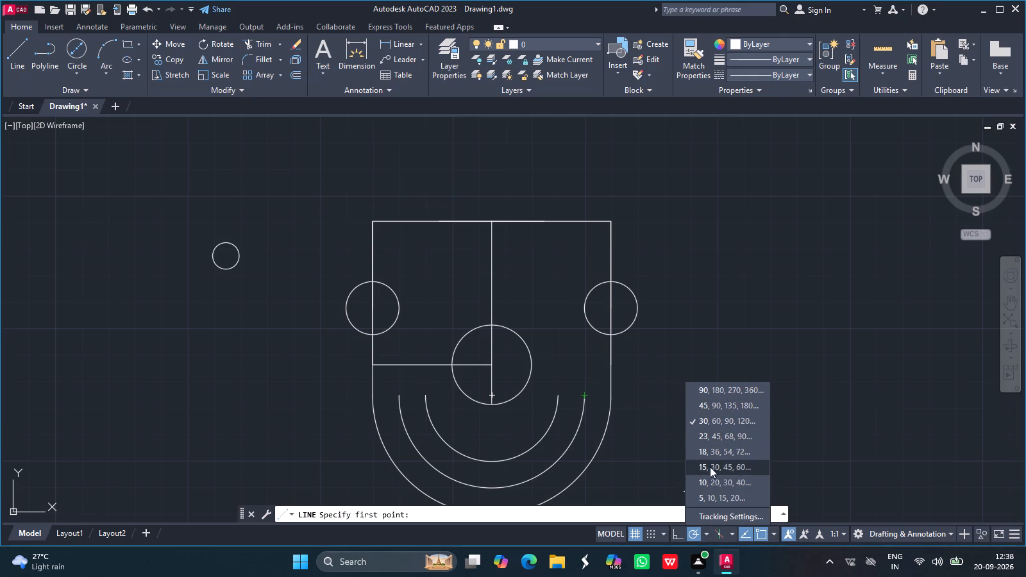
pyautogui.click(716, 422)
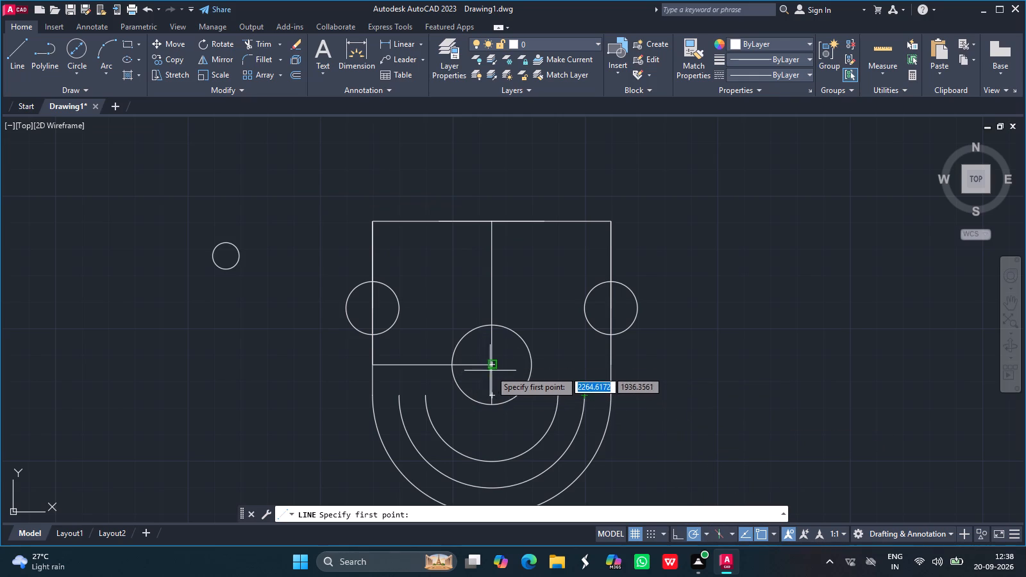
pyautogui.moveTo(494, 396); pyautogui.dragTo(493, 398)
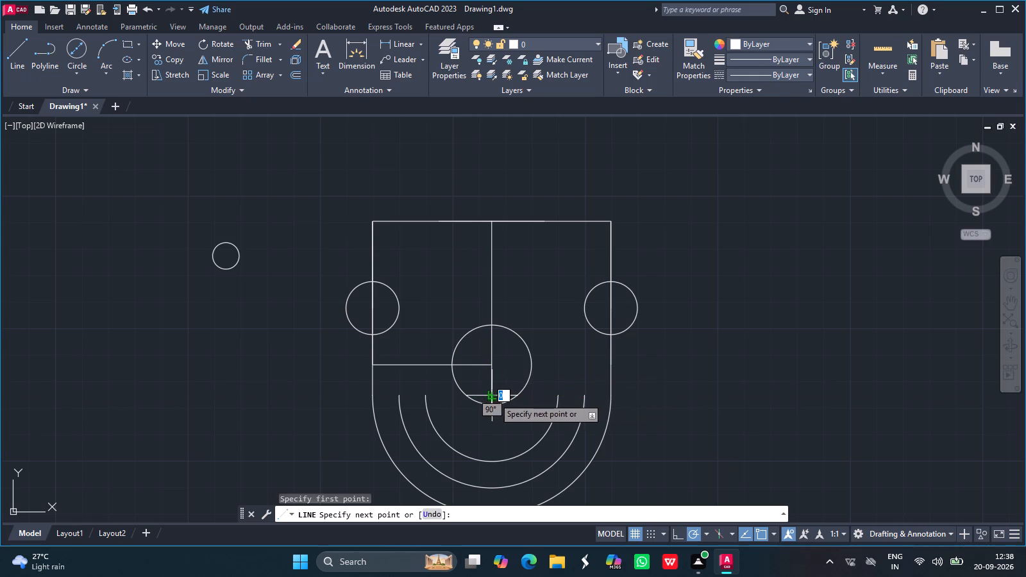
pyautogui.moveTo(493, 398); pyautogui.dragTo(478, 418)
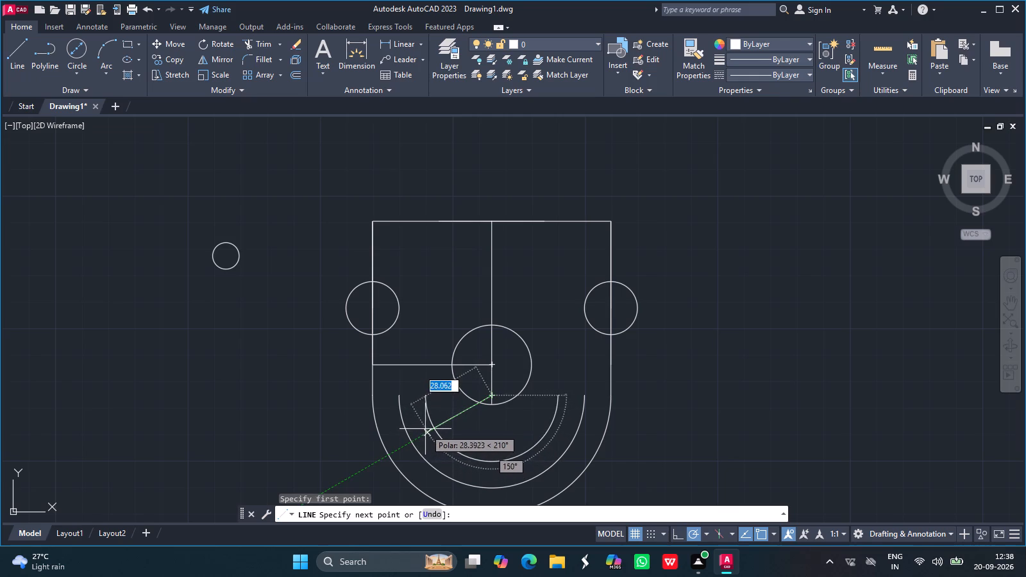
pyautogui.click(424, 435)
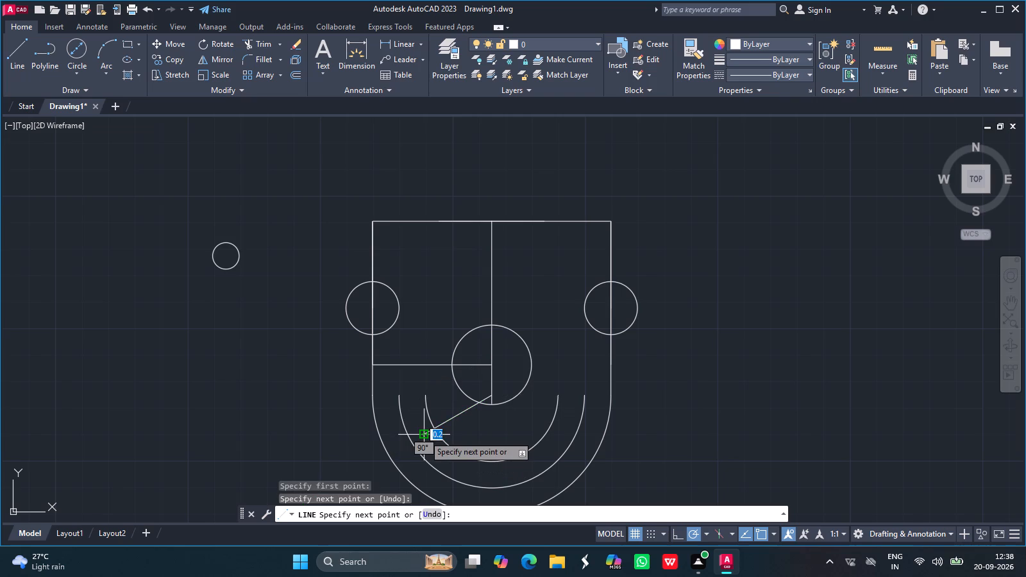
pyautogui.press('Return')
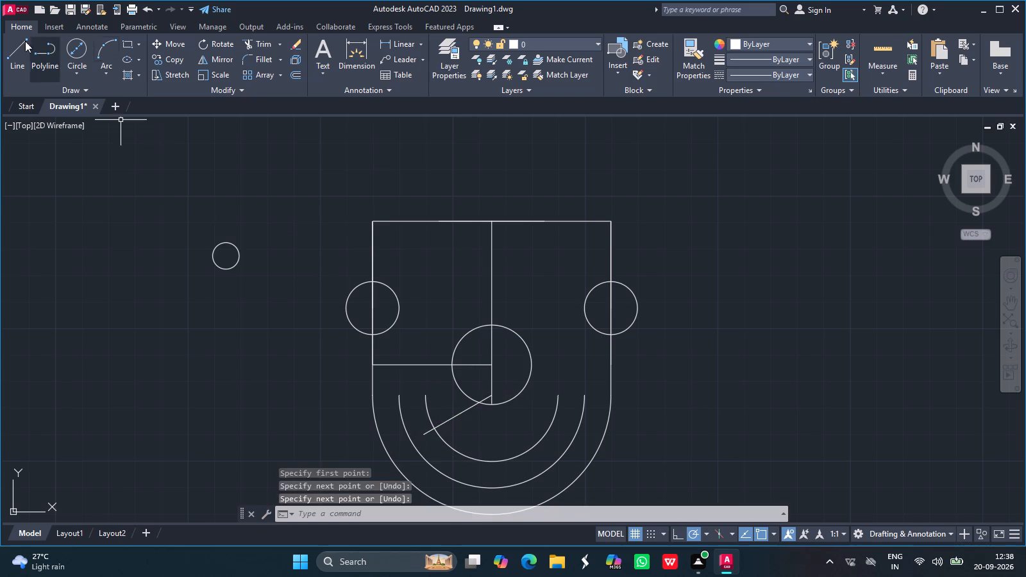
# Draw a matching line from the bottom arcs' centre at 330°, ending between the two slot arcs.
pyautogui.click(15, 42)
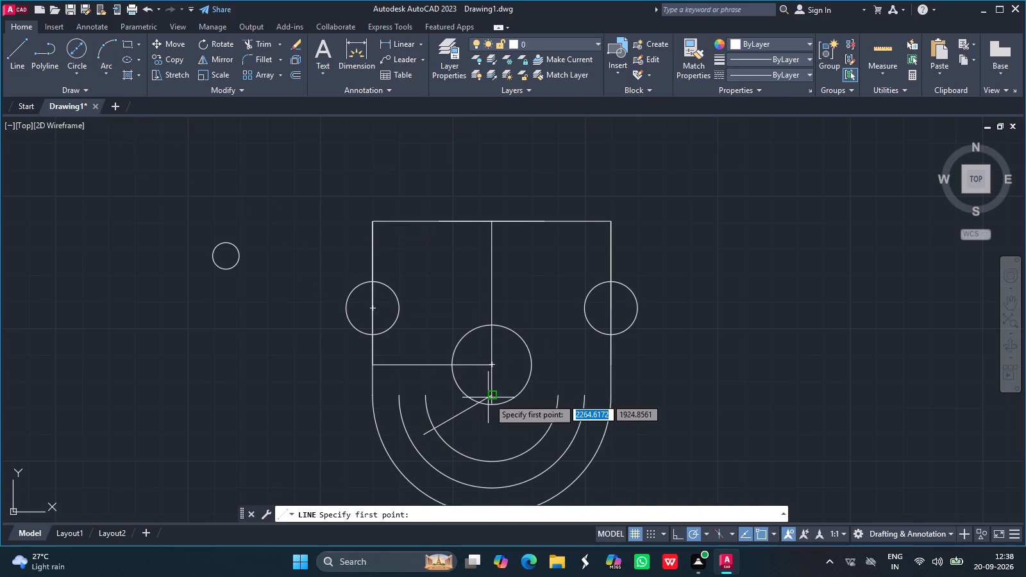
pyautogui.moveTo(491, 398); pyautogui.dragTo(546, 435)
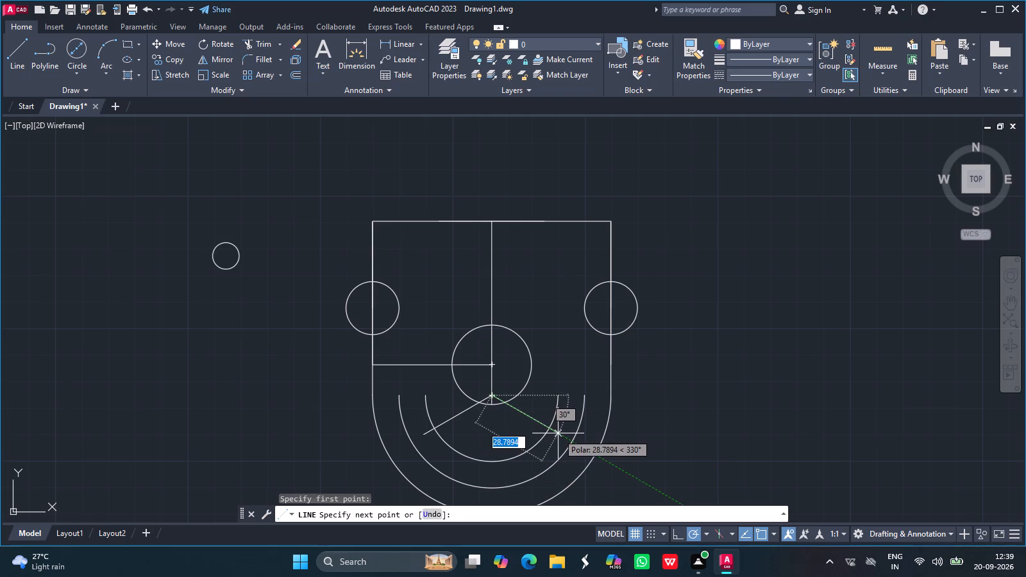
pyautogui.click(561, 435)
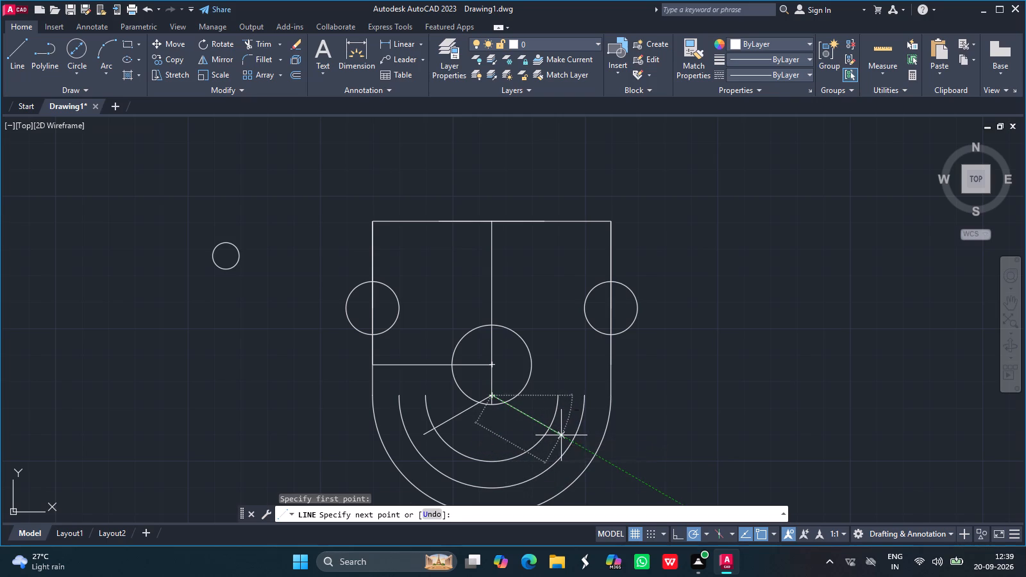
pyautogui.press('Return')
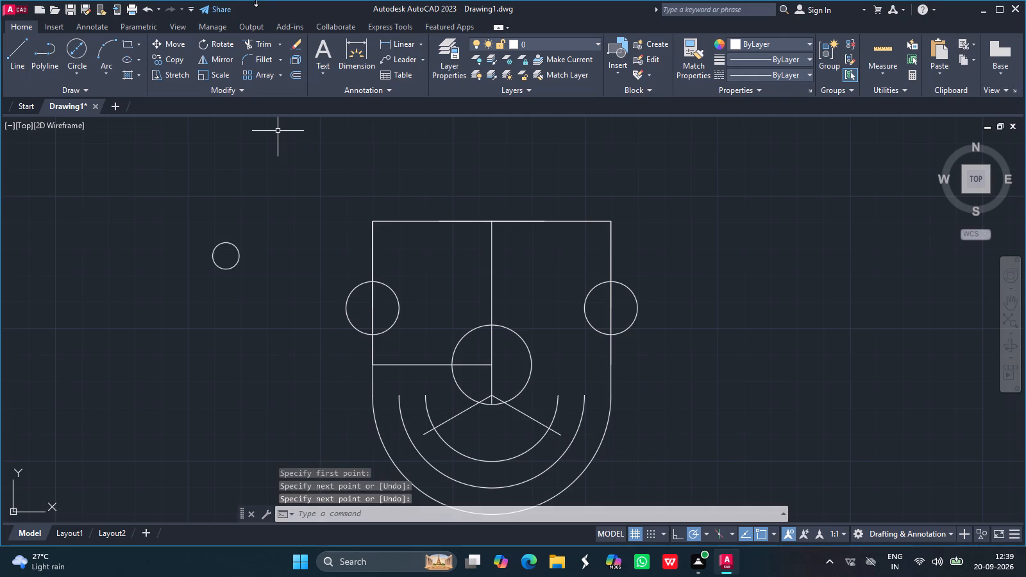
# Trim the ends of both angled lines that extend beyond the inner slot arc.
pyautogui.click(259, 40)
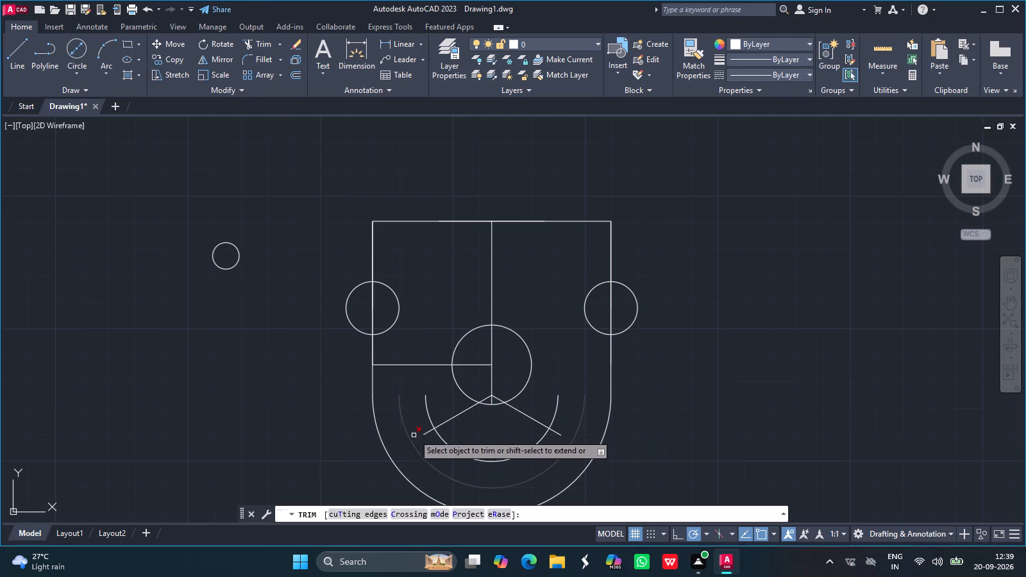
pyautogui.click(426, 432)
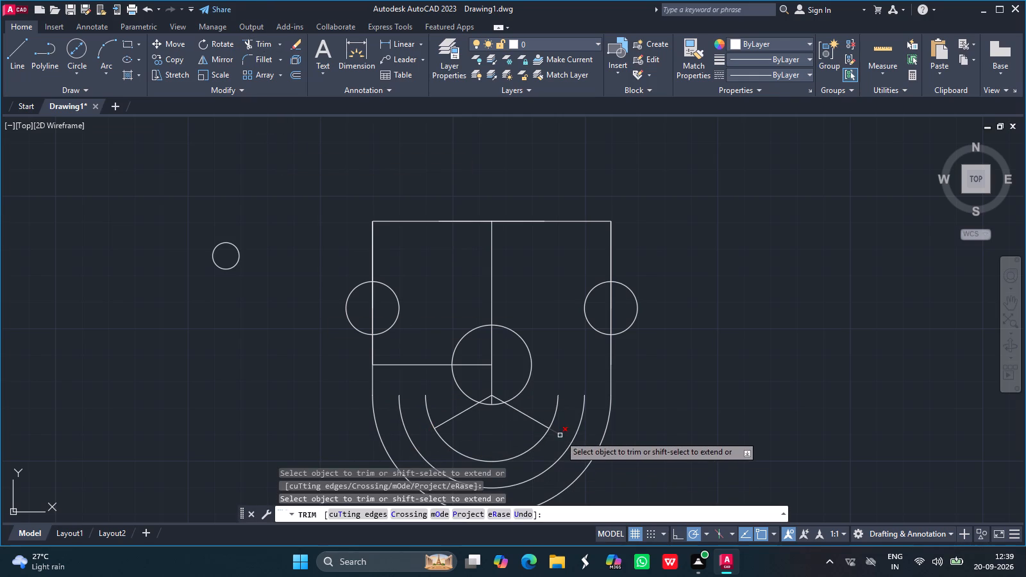
pyautogui.click(560, 433)
pyautogui.press('Return')
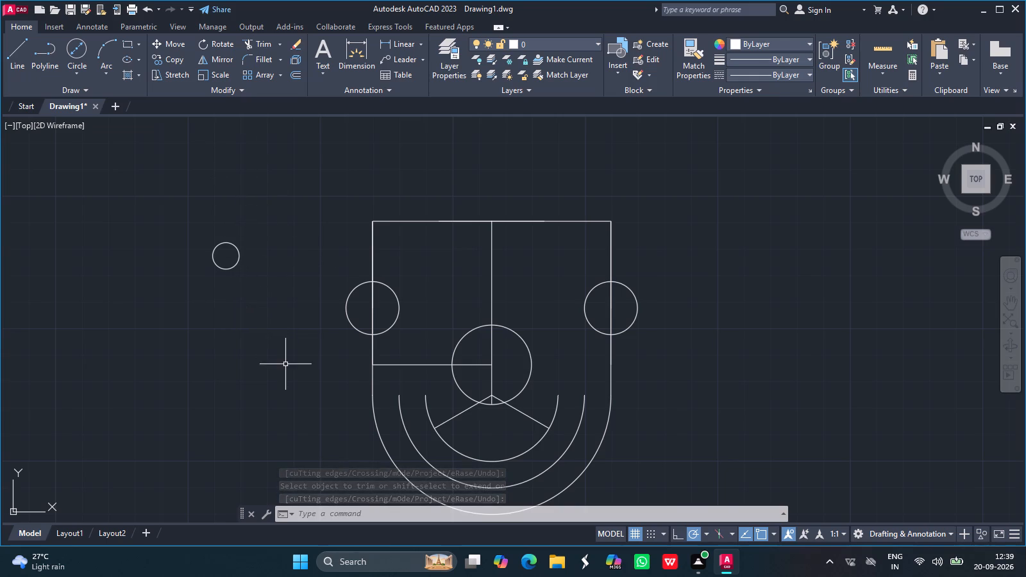
# Draw a 10-long line across the slot at each angled line, from the inner slot arc to the outer one.
pyautogui.click(22, 49)
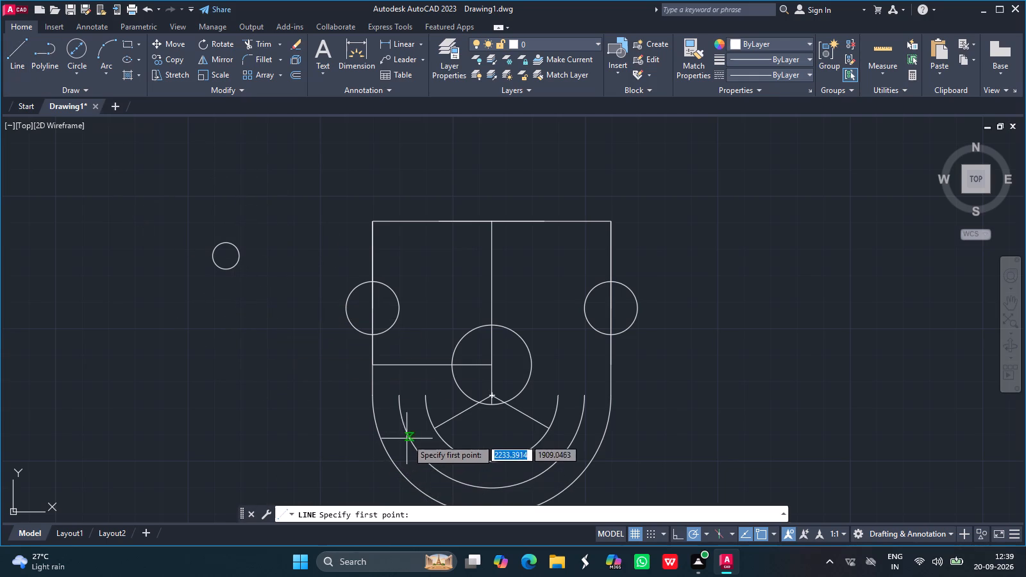
pyautogui.moveTo(433, 428); pyautogui.dragTo(415, 442)
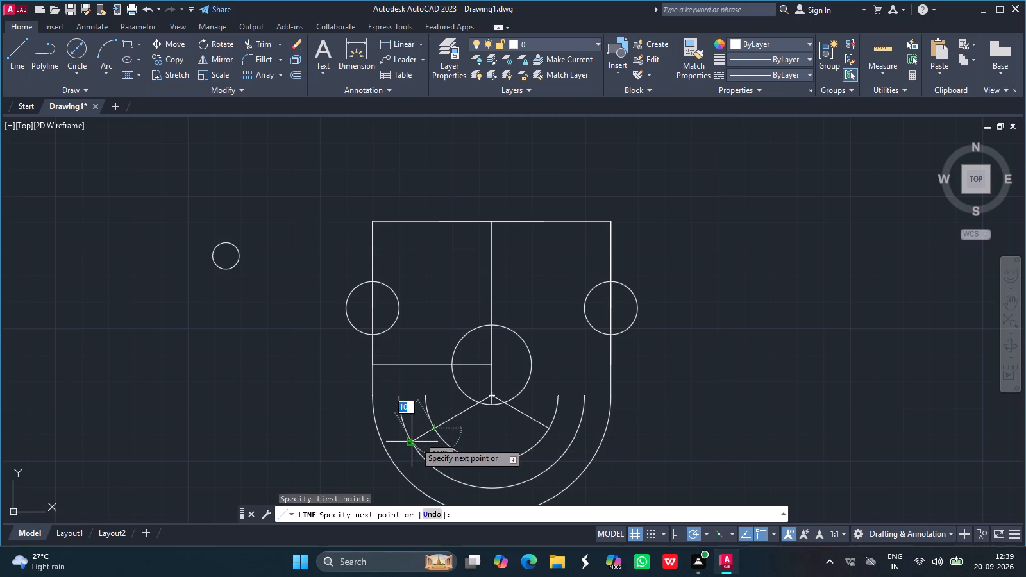
pyautogui.click(415, 442)
pyautogui.press('Return')
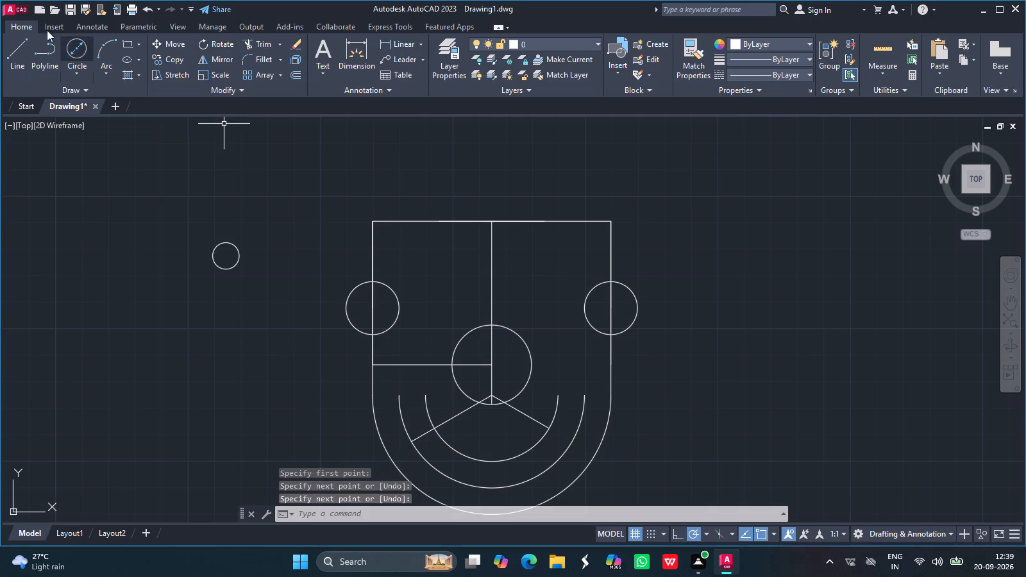
pyautogui.click(22, 42)
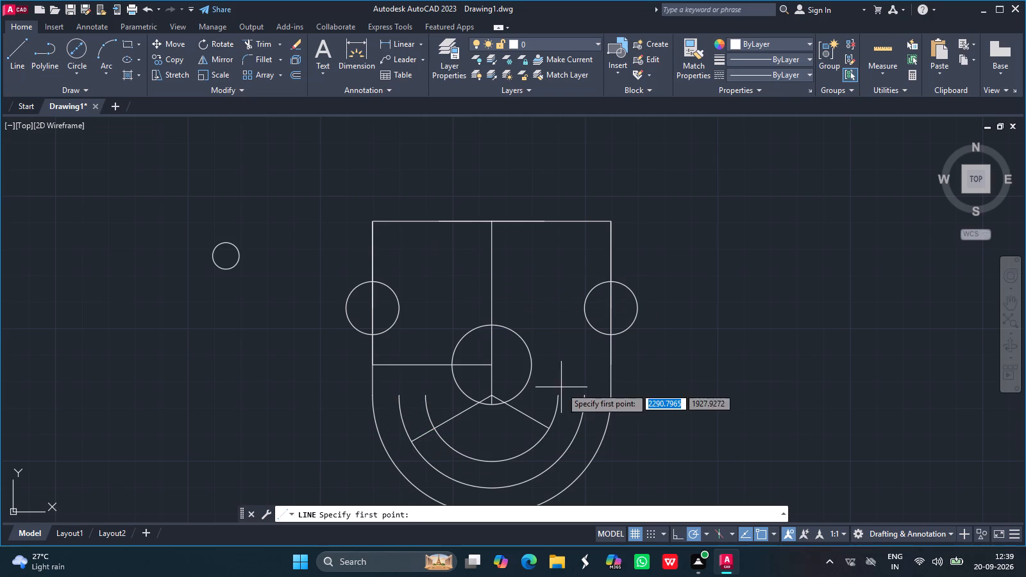
pyautogui.moveTo(552, 430); pyautogui.dragTo(567, 446)
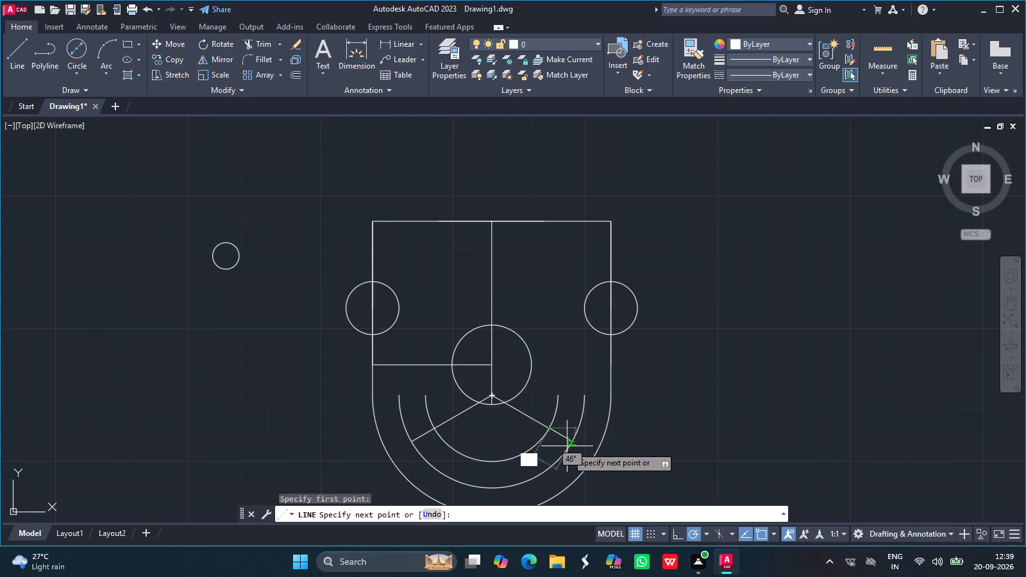
pyautogui.moveTo(567, 446); pyautogui.dragTo(571, 444)
pyautogui.click(571, 444)
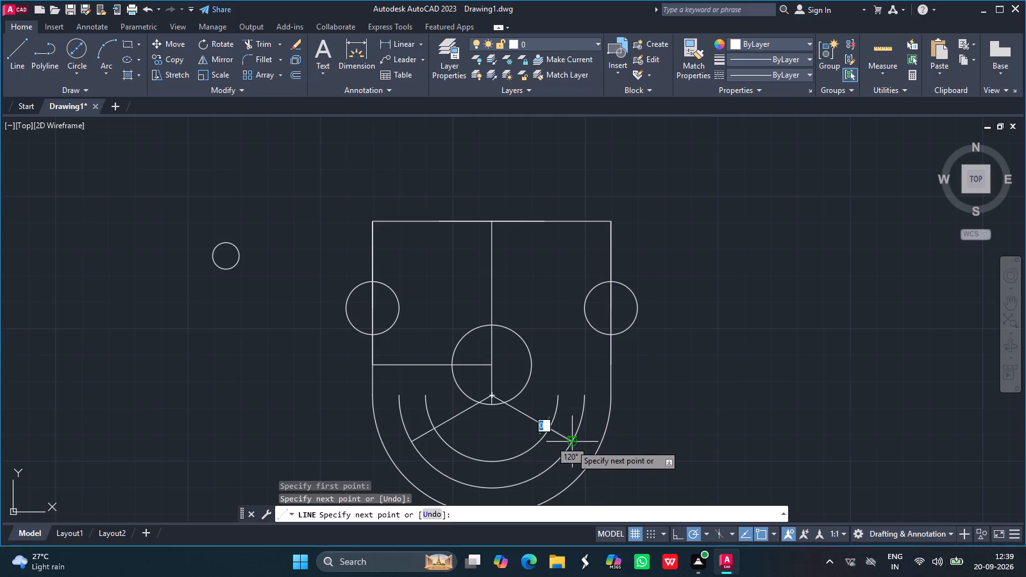
pyautogui.press('Return')
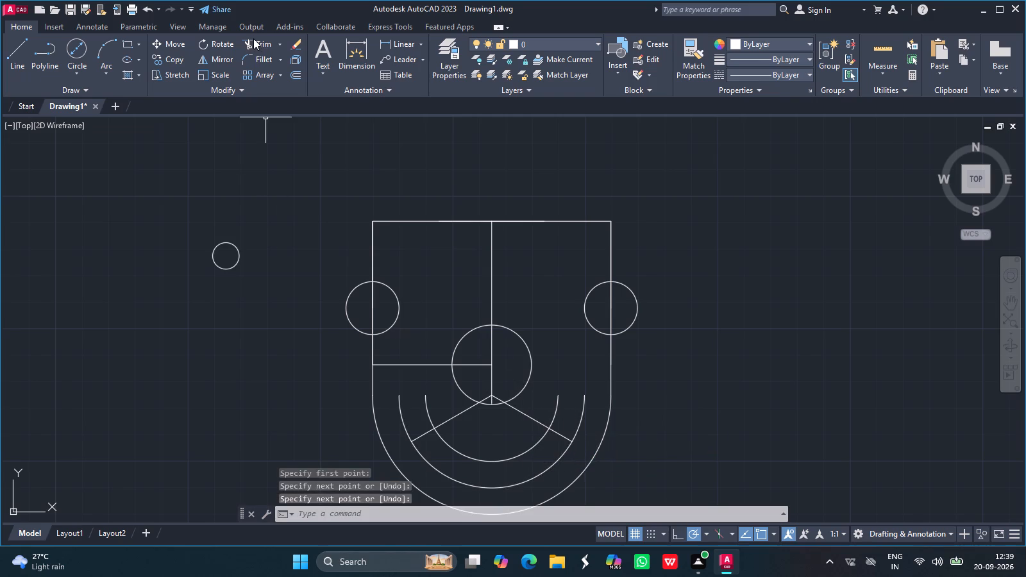
# Trim the parts of both slot arcs above the angled lines on both sides.
pyautogui.click(258, 40)
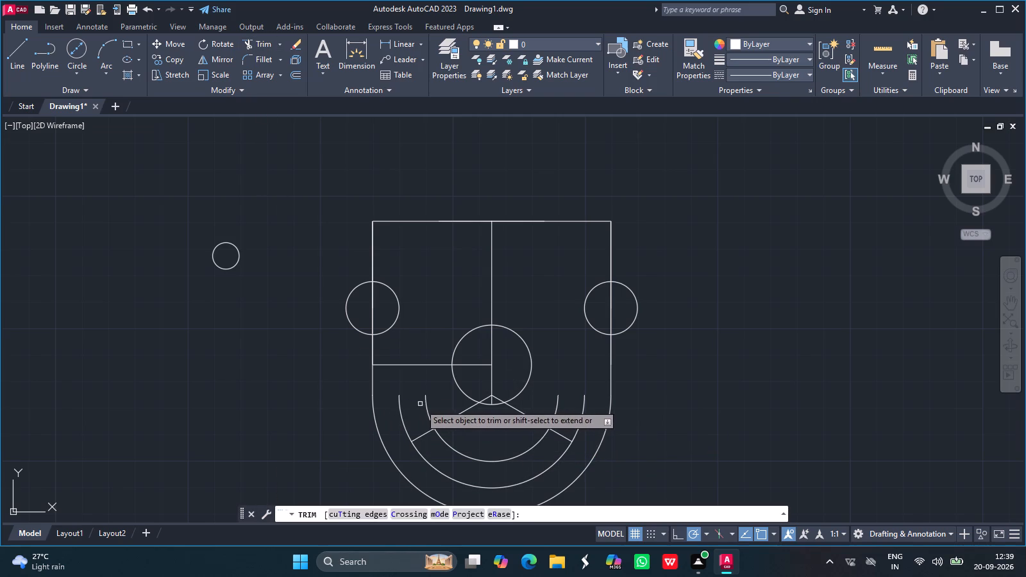
pyautogui.moveTo(425, 408); pyautogui.dragTo(399, 416)
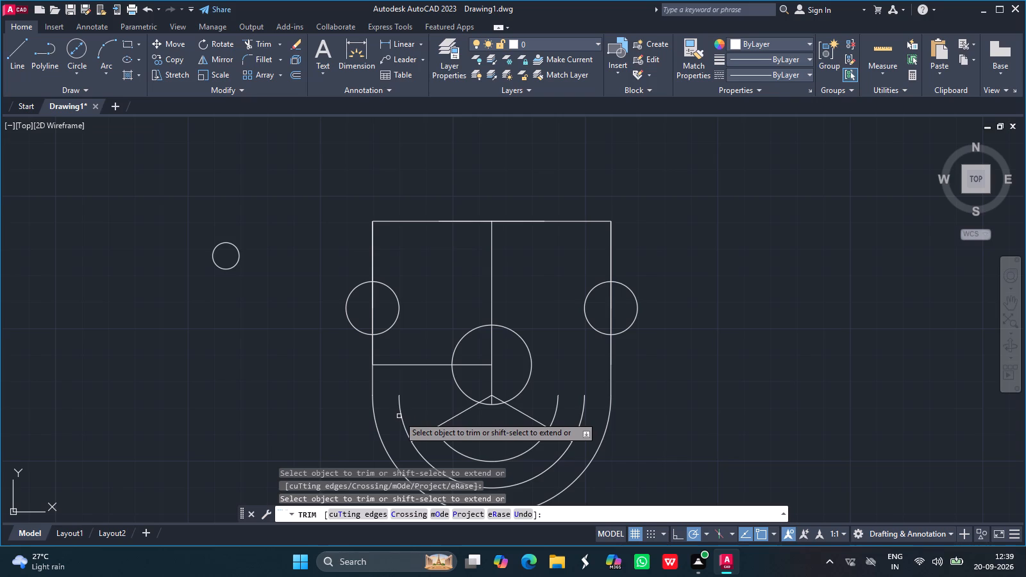
pyautogui.moveTo(399, 416); pyautogui.dragTo(401, 416)
pyautogui.click(401, 416)
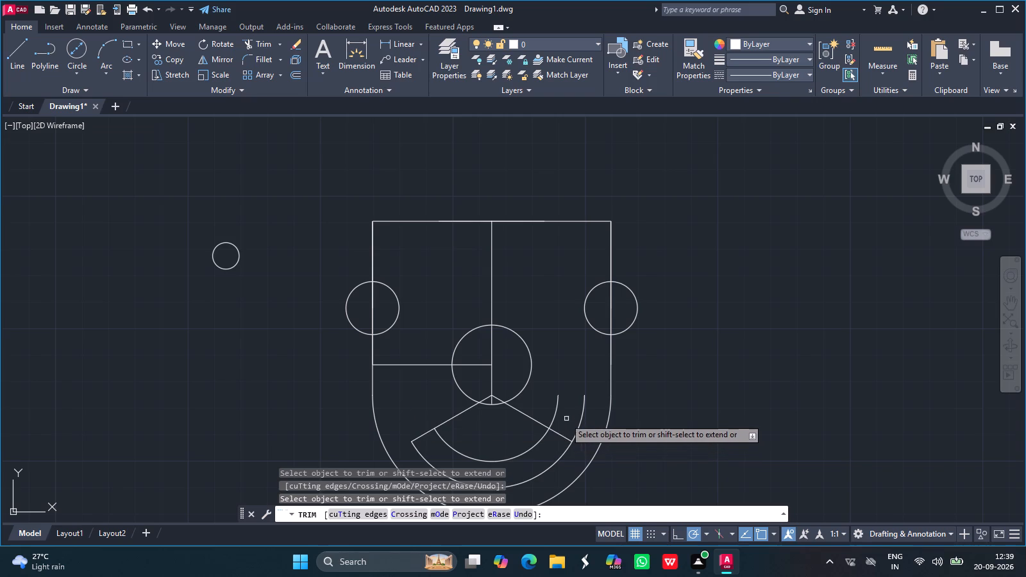
pyautogui.moveTo(555, 413); pyautogui.dragTo(580, 415)
pyautogui.click(580, 415)
pyautogui.press('Return')
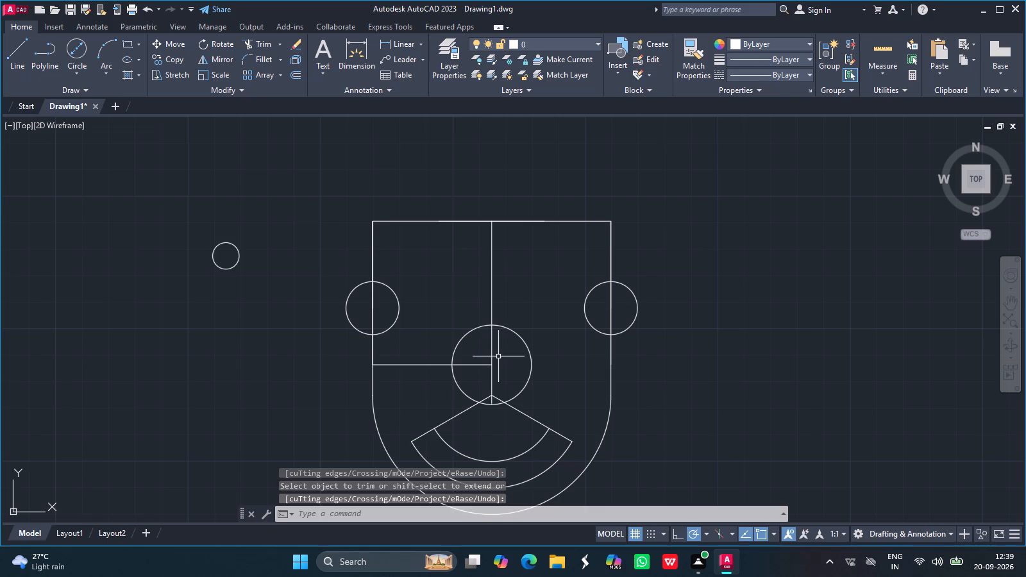
# Draw a radius 5 circle centred on the midpoint of the line closing the slot's left end.
pyautogui.click(80, 63)
pyautogui.click(96, 97)
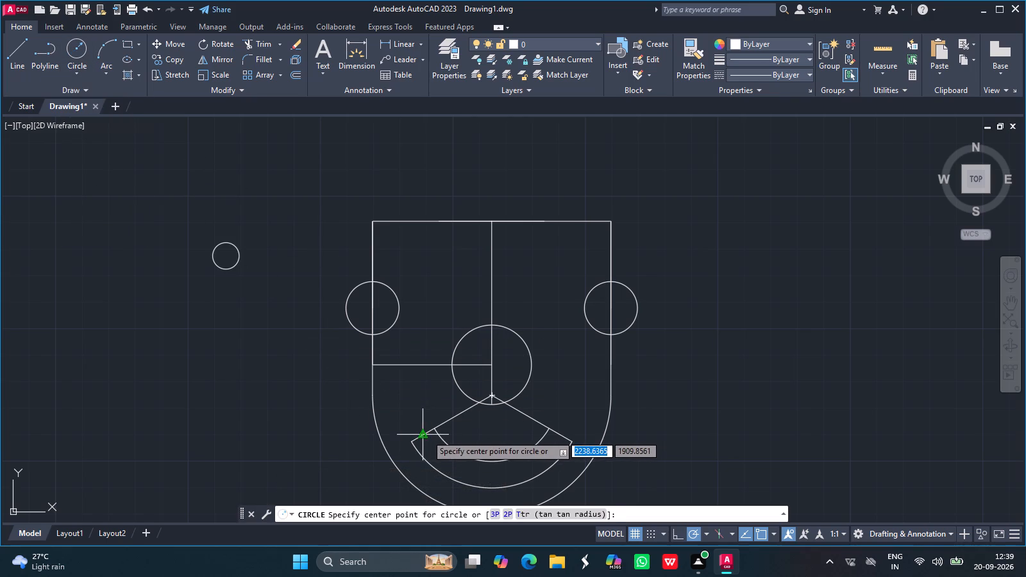
pyautogui.moveTo(426, 435); pyautogui.dragTo(422, 426)
pyautogui.press('5')
pyautogui.press('Return')
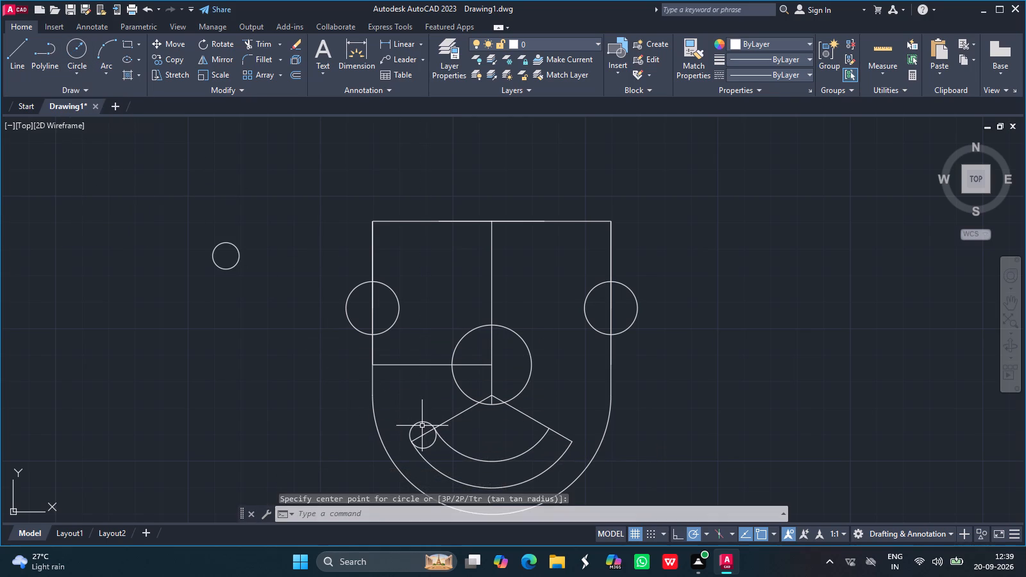
# Draw a radius 5 circle centred on the midpoint of the line closing the slot's right end.
pyautogui.click(77, 45)
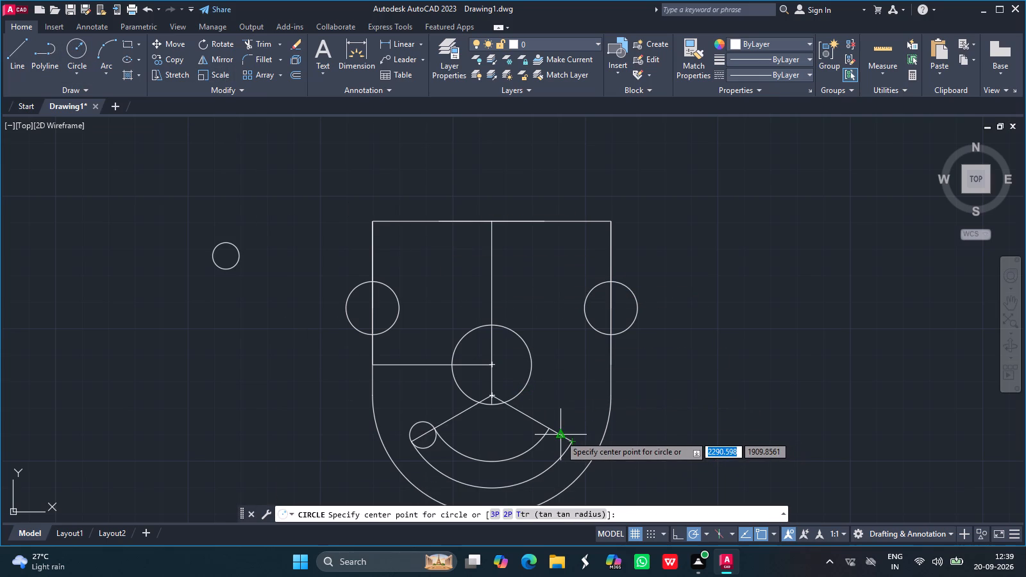
pyautogui.moveTo(560, 435); pyautogui.dragTo(555, 422)
pyautogui.press('5')
pyautogui.press('Return')
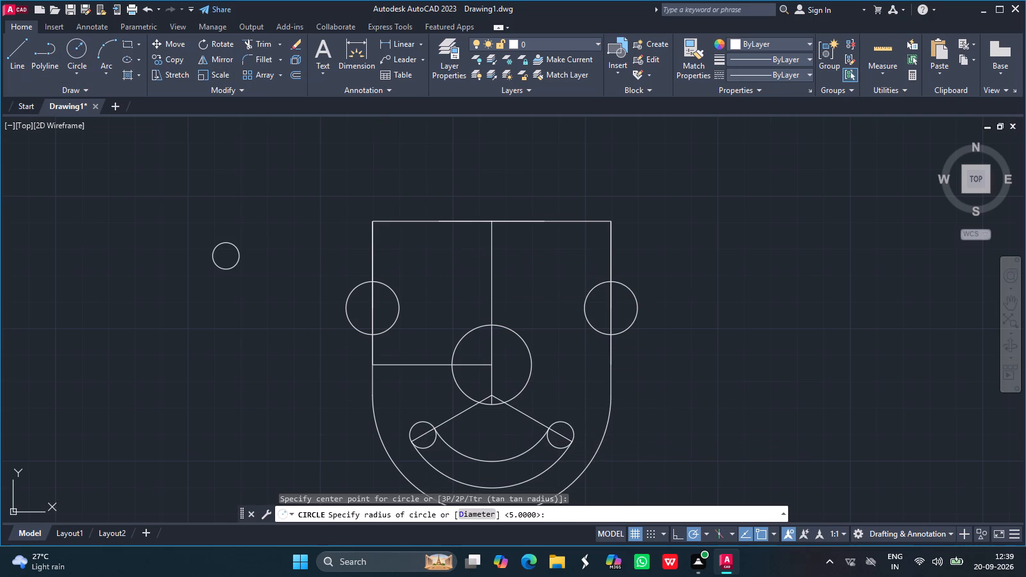
# Trim the lower halves of both radius 5 circles inside the slot, leaving rounded slot ends.
pyautogui.click(264, 41)
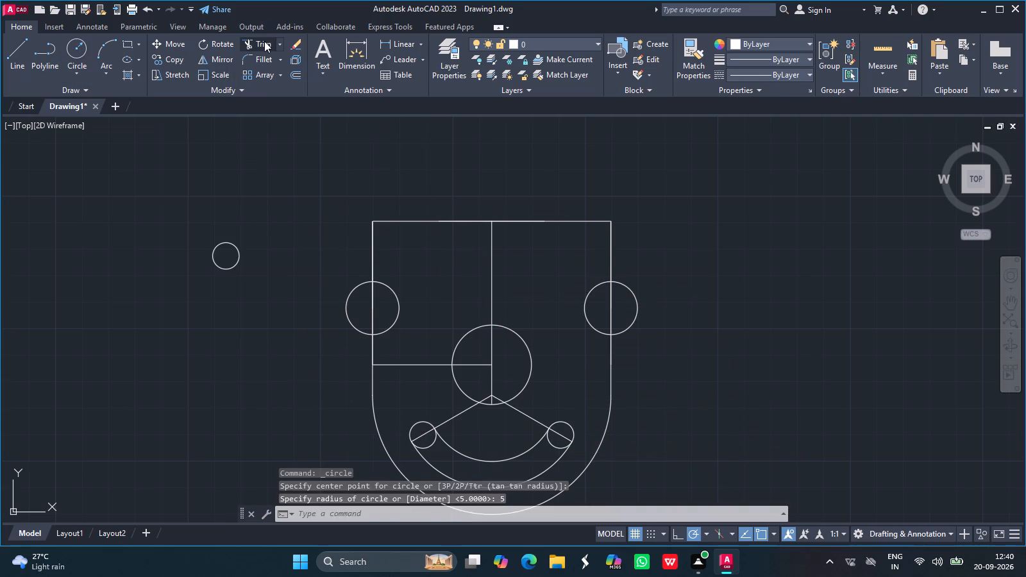
pyautogui.click(430, 444)
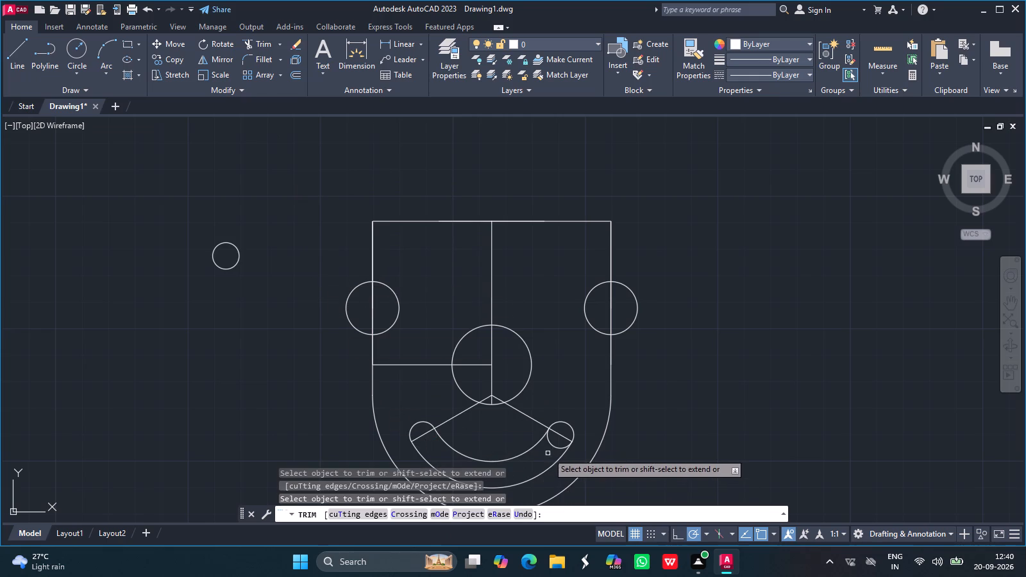
pyautogui.click(552, 447)
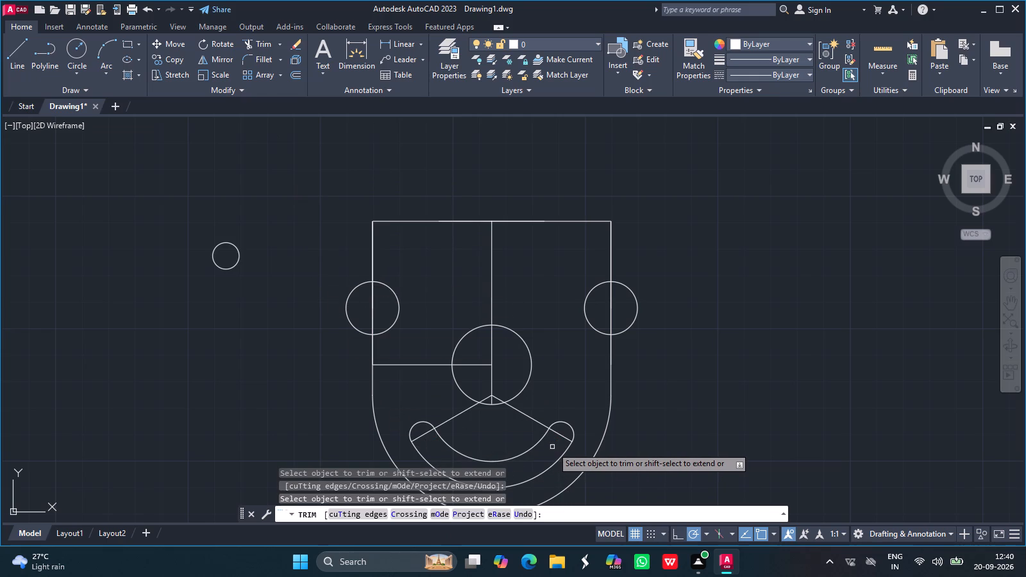
pyautogui.press('Return')
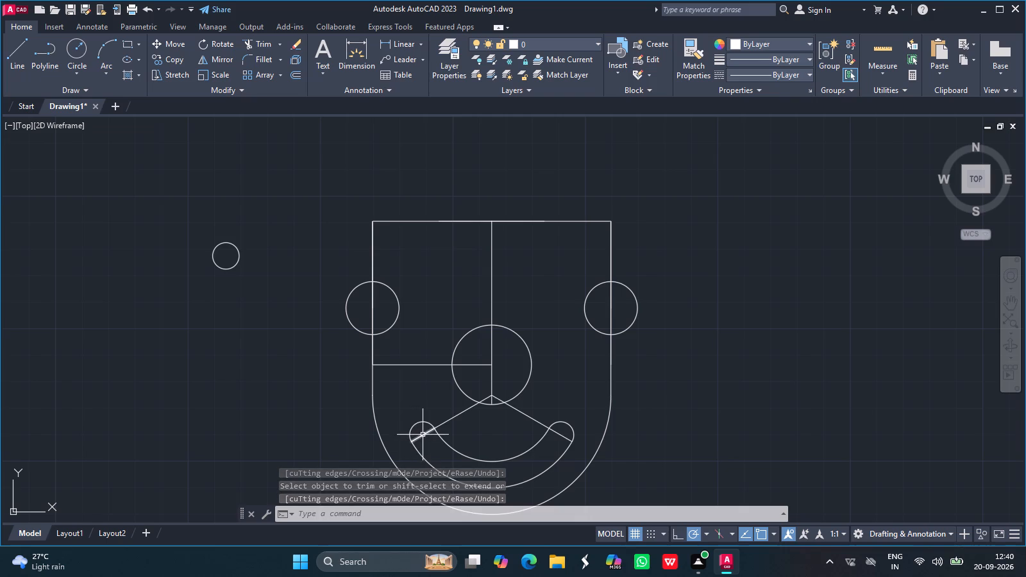
# Delete the two short lines crossing the left and right ends of the slot.
pyautogui.click(423, 433)
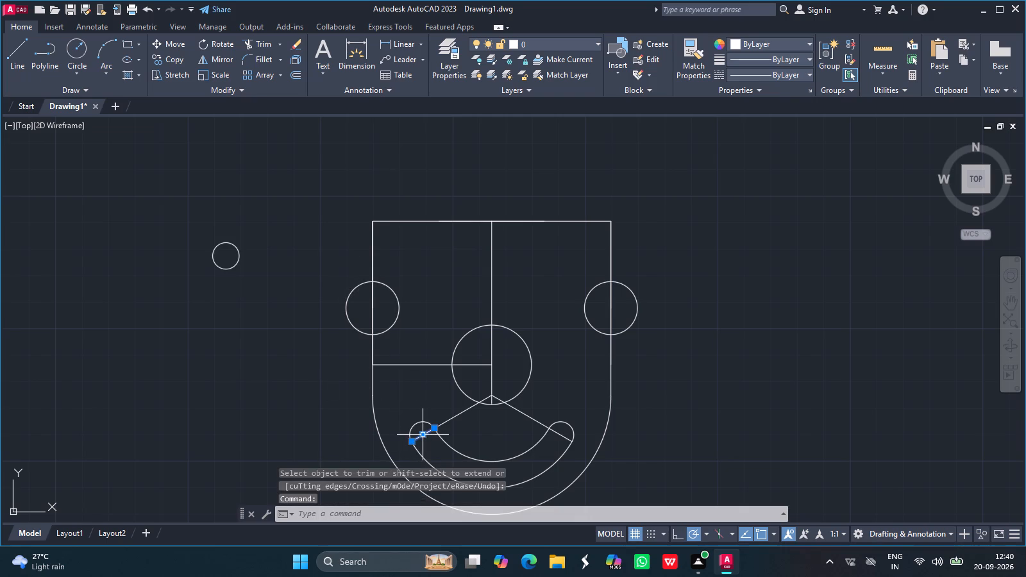
pyautogui.press('Delete')
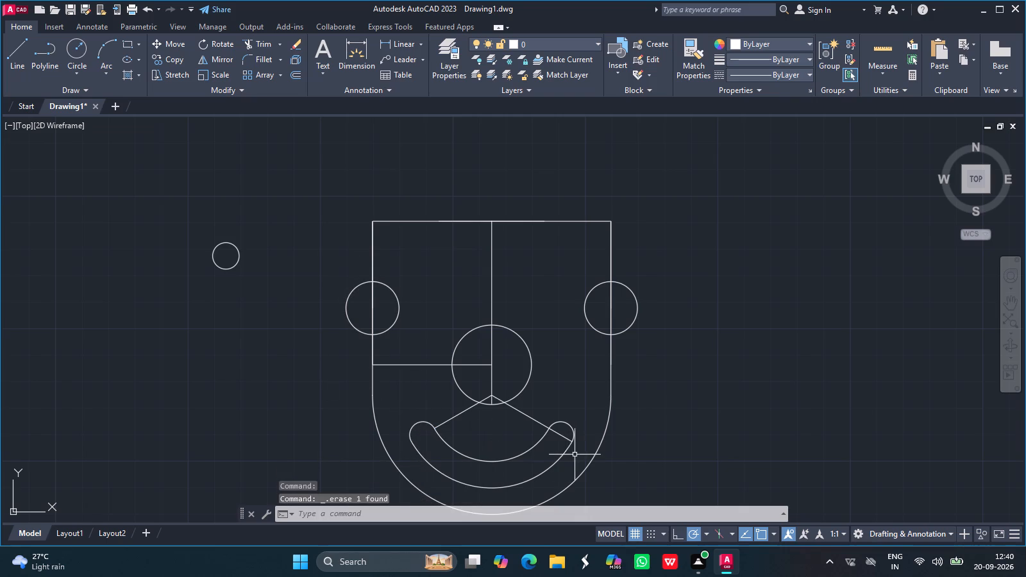
pyautogui.click(563, 438)
pyautogui.press('Delete')
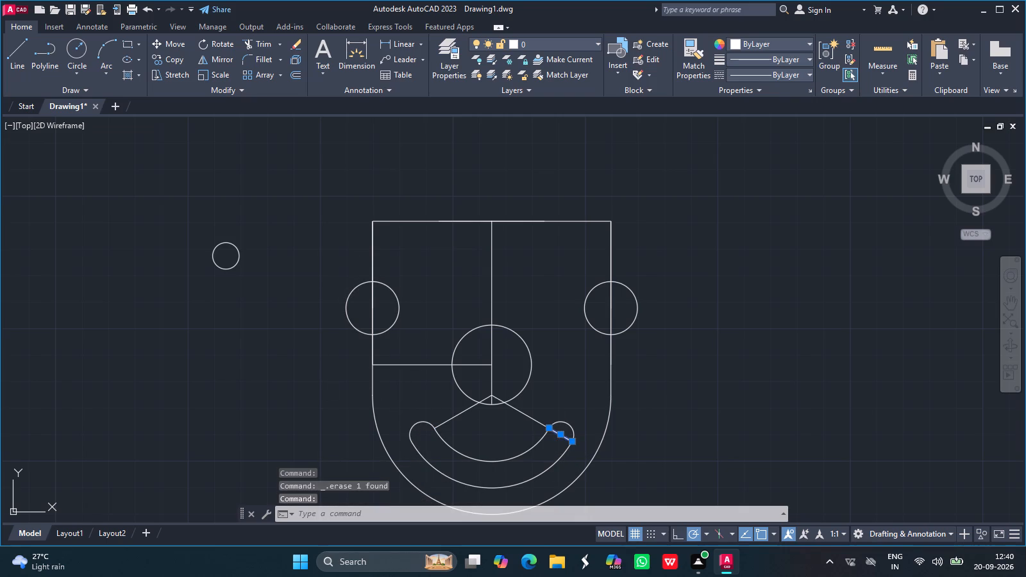
# Draw a 5-long line from each end of the inner slot arc, continuing the angled line to the rounded end's centre.
pyautogui.click(22, 45)
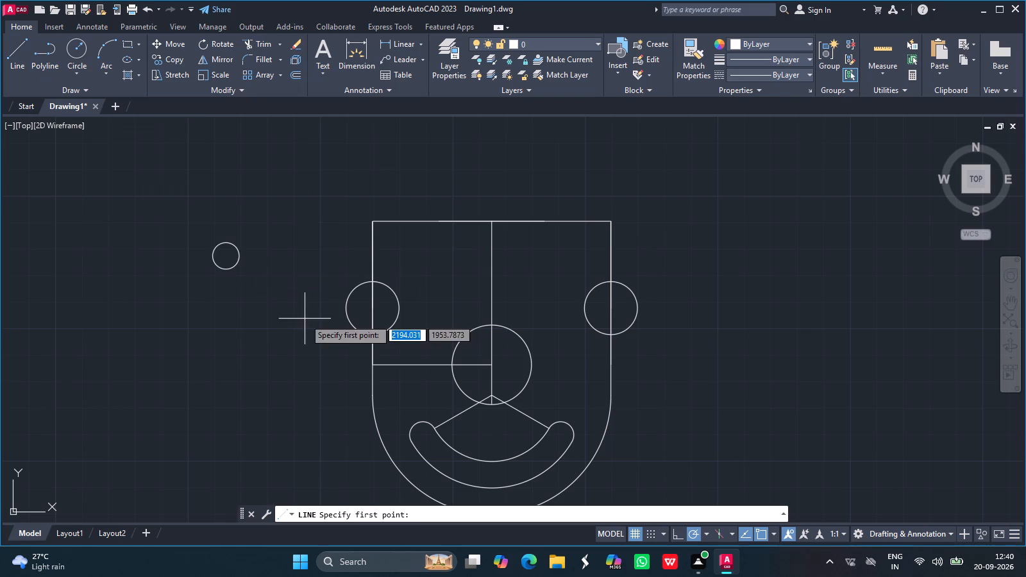
pyautogui.moveTo(435, 426); pyautogui.dragTo(423, 438)
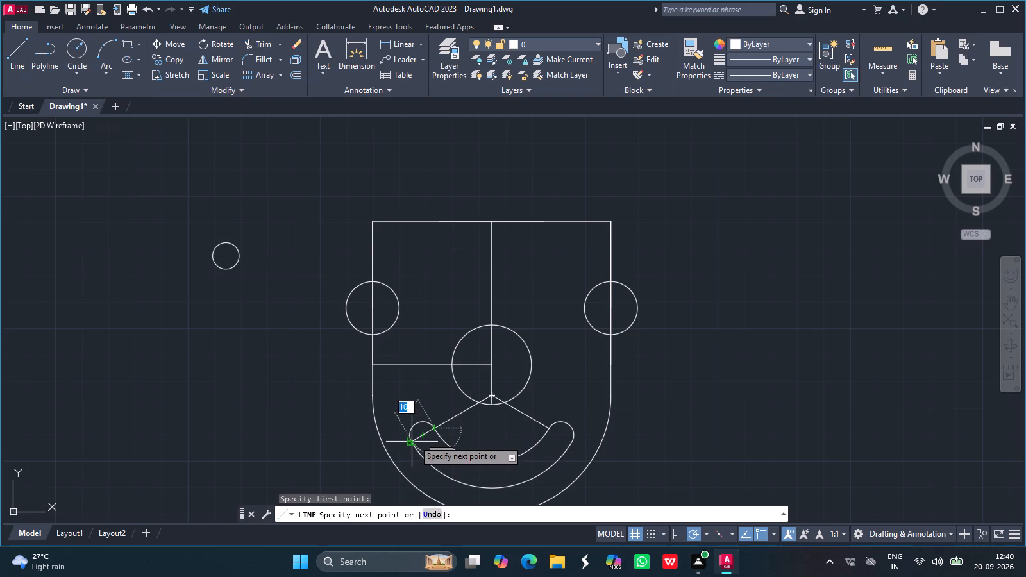
pyautogui.press('5')
pyautogui.press('Return')
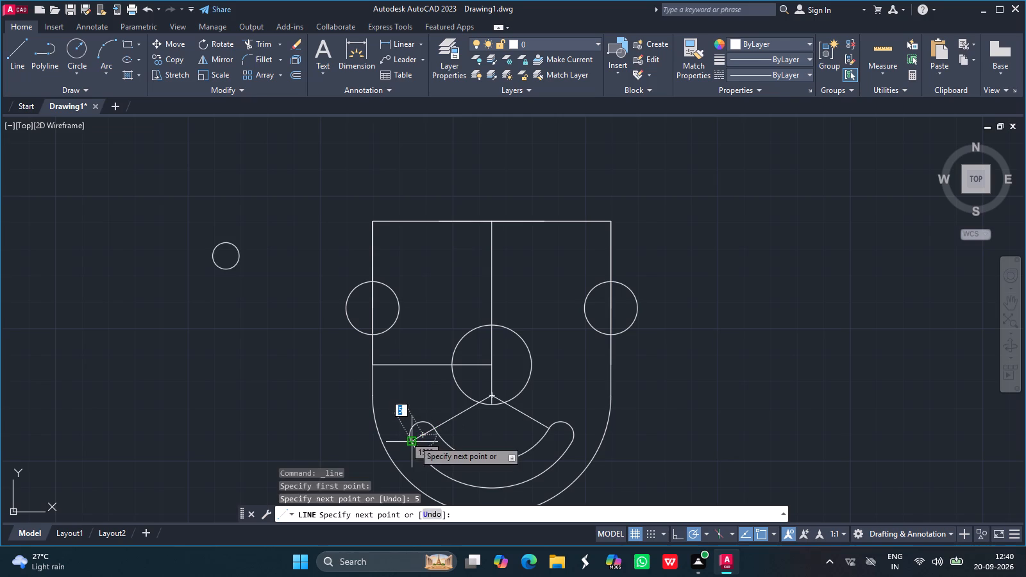
pyautogui.press('Return')
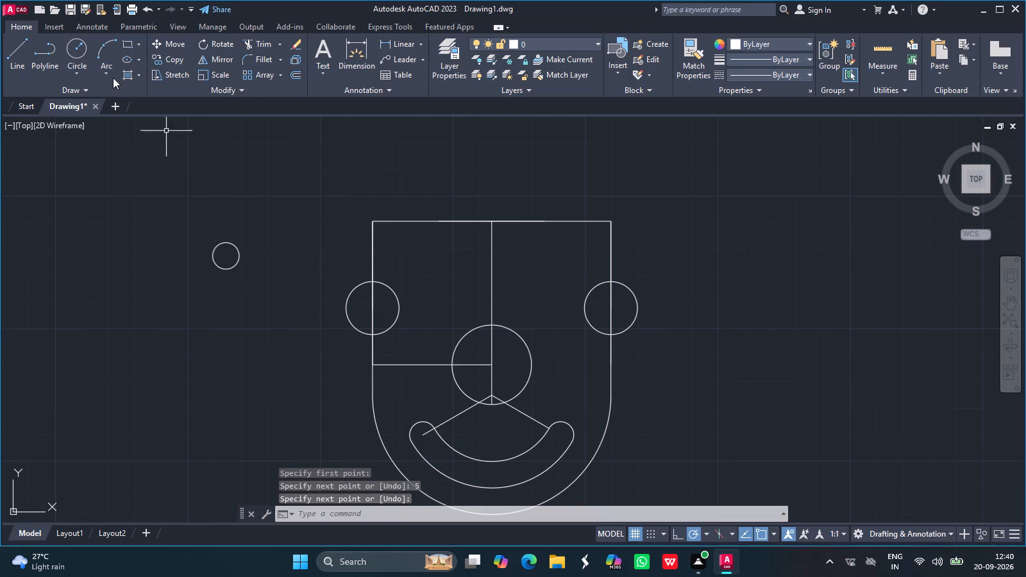
pyautogui.click(21, 46)
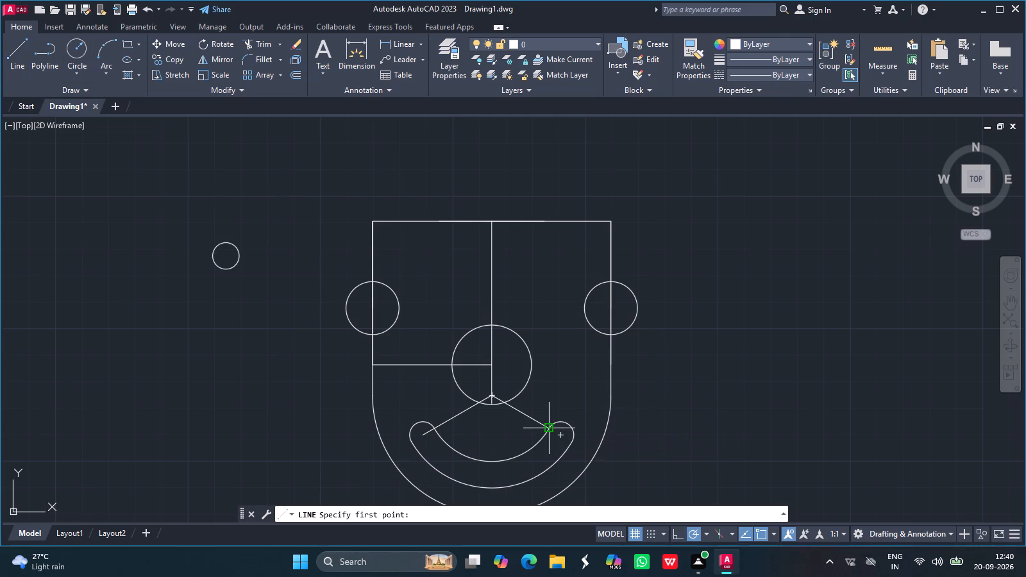
pyautogui.moveTo(551, 432); pyautogui.dragTo(575, 444)
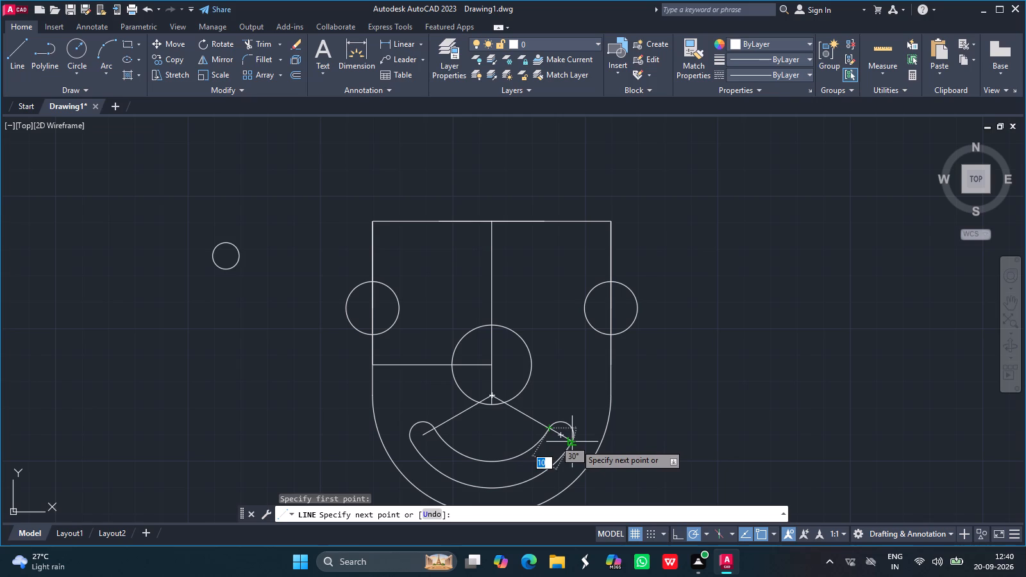
pyautogui.moveTo(575, 444); pyautogui.dragTo(584, 449)
pyautogui.press('5')
pyautogui.press('Return')
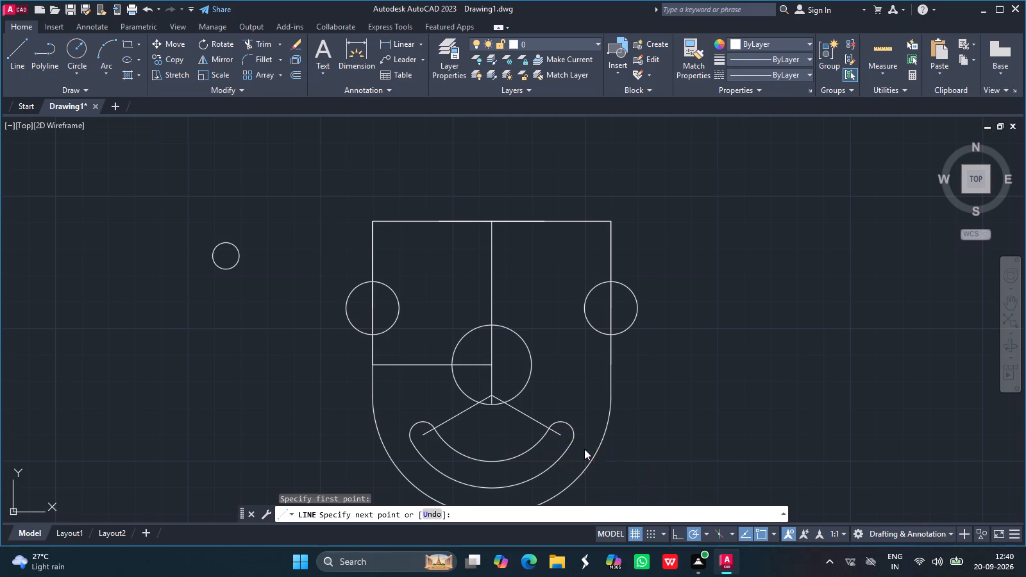
pyautogui.press('Return')
pyautogui.press('Return')
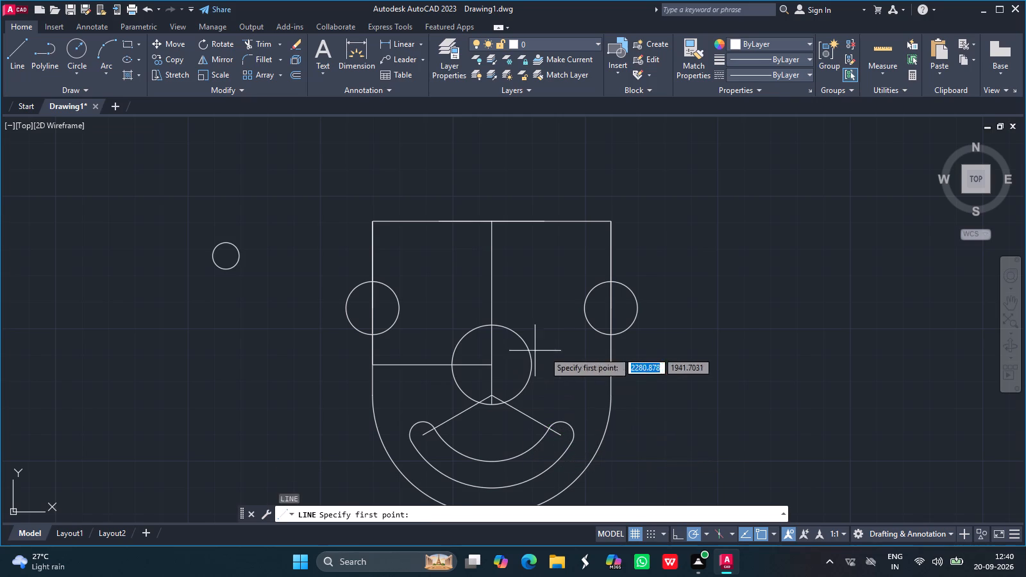
pyautogui.press('Escape')
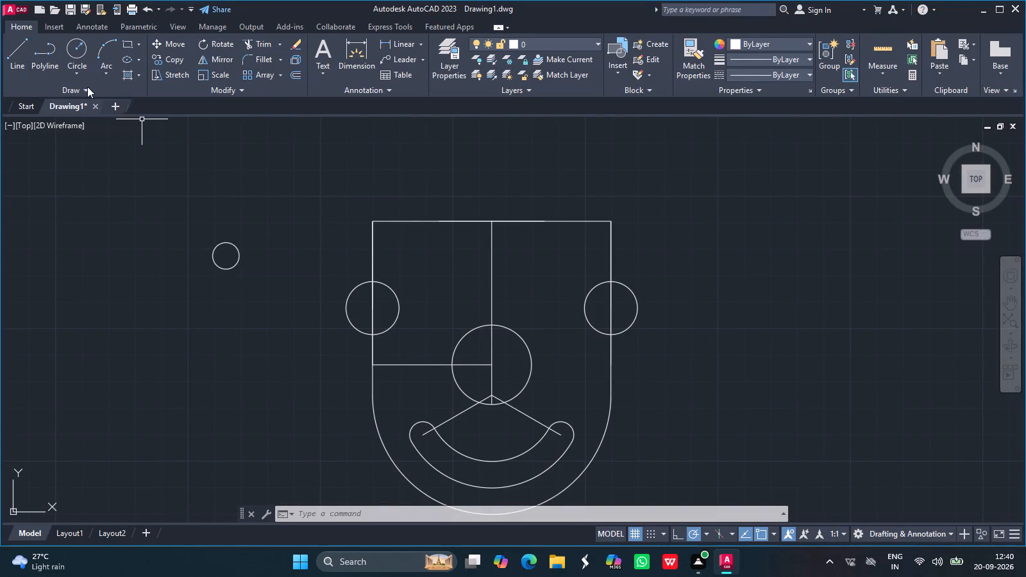
# Trim the left edge inside the left side circle and that circle's outer half to form a semicircular notch.
pyautogui.click(250, 43)
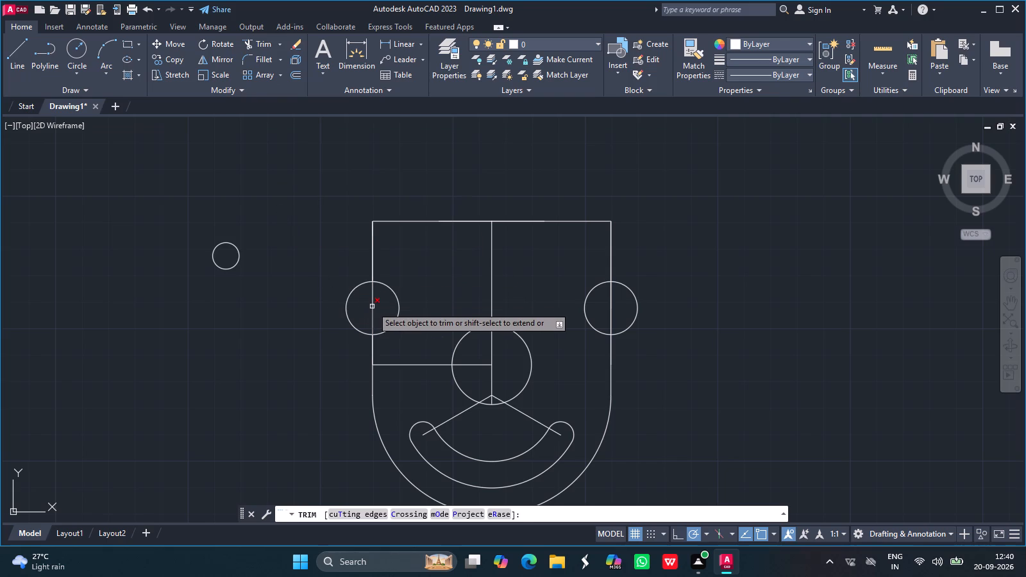
pyautogui.click(372, 307)
pyautogui.click(372, 305)
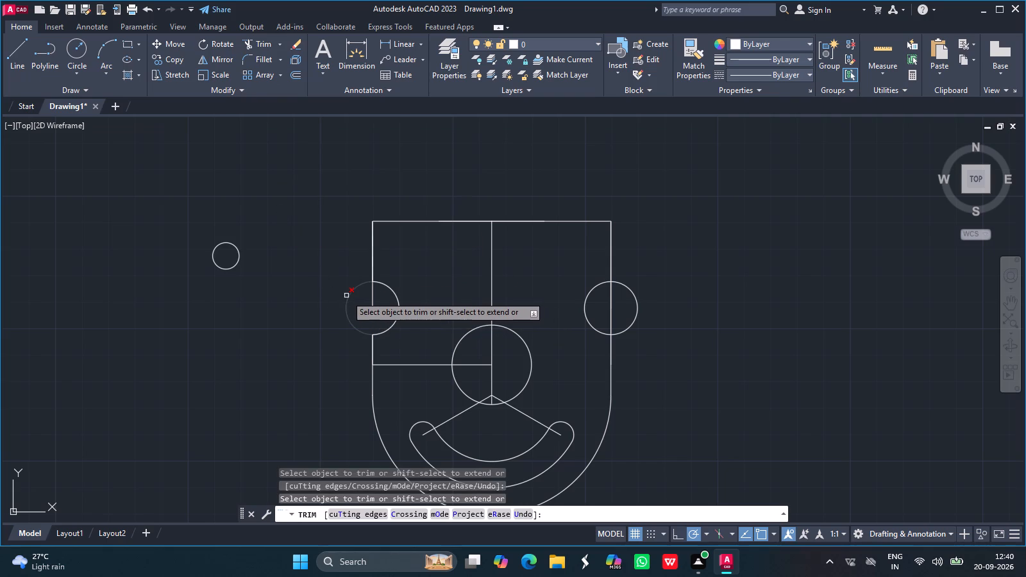
pyautogui.moveTo(346, 296); pyautogui.dragTo(356, 295)
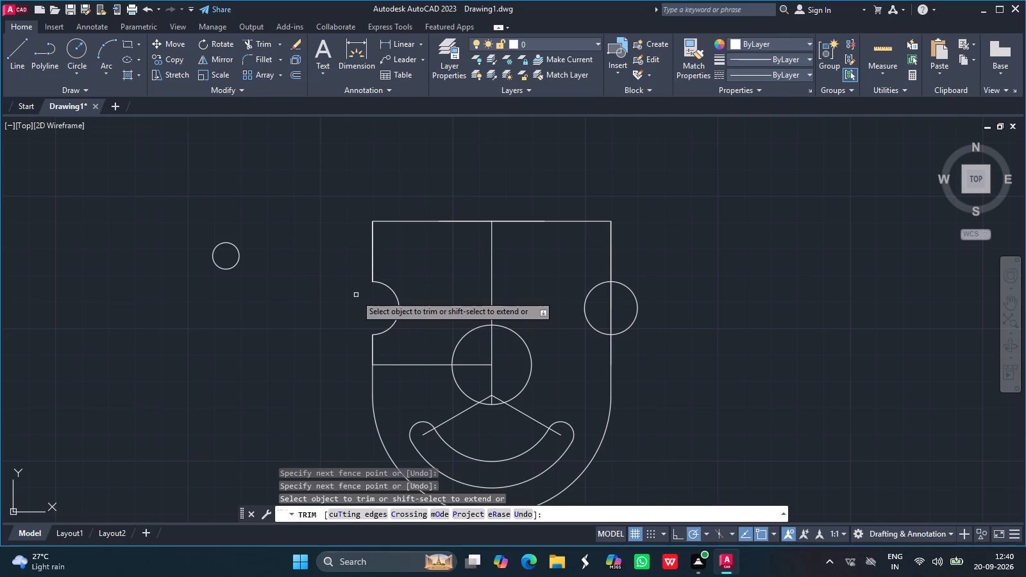
pyautogui.click(356, 295)
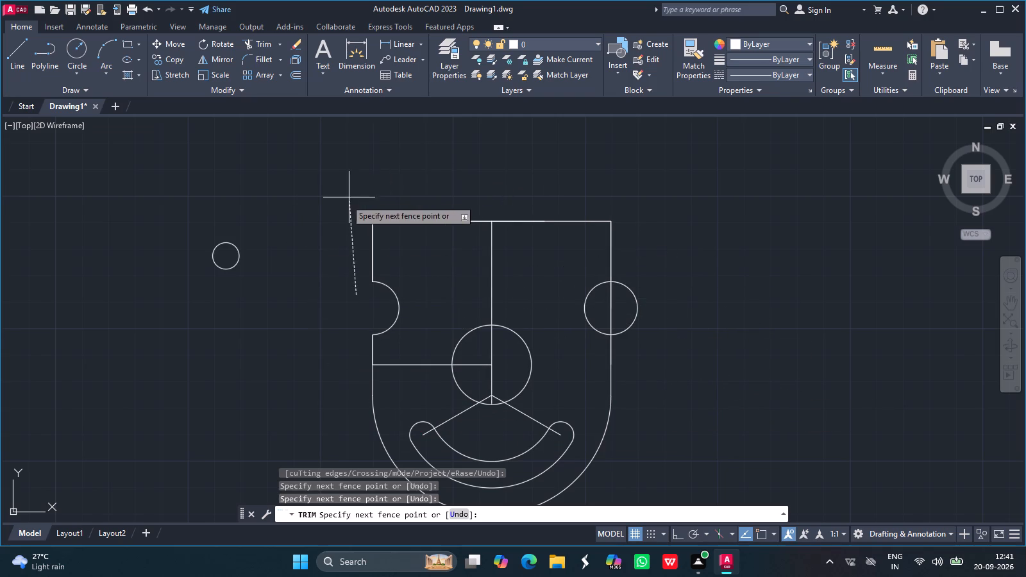
pyautogui.press('Escape')
# Trim the right side circle's outer half and the right edge inside it to form a matching semicircular notch.
pyautogui.click(253, 43)
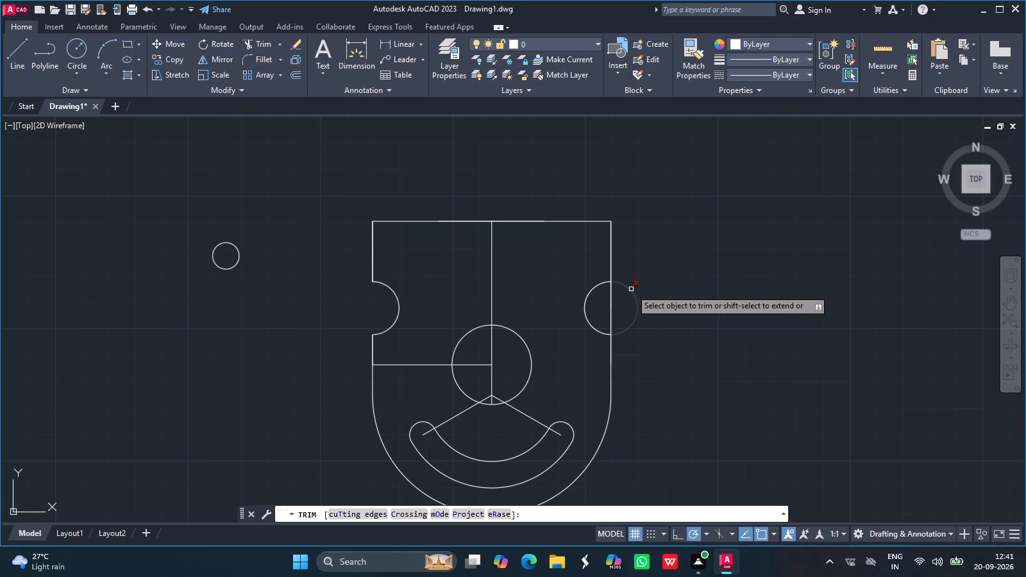
pyautogui.moveTo(631, 289); pyautogui.dragTo(610, 305)
pyautogui.click(610, 305)
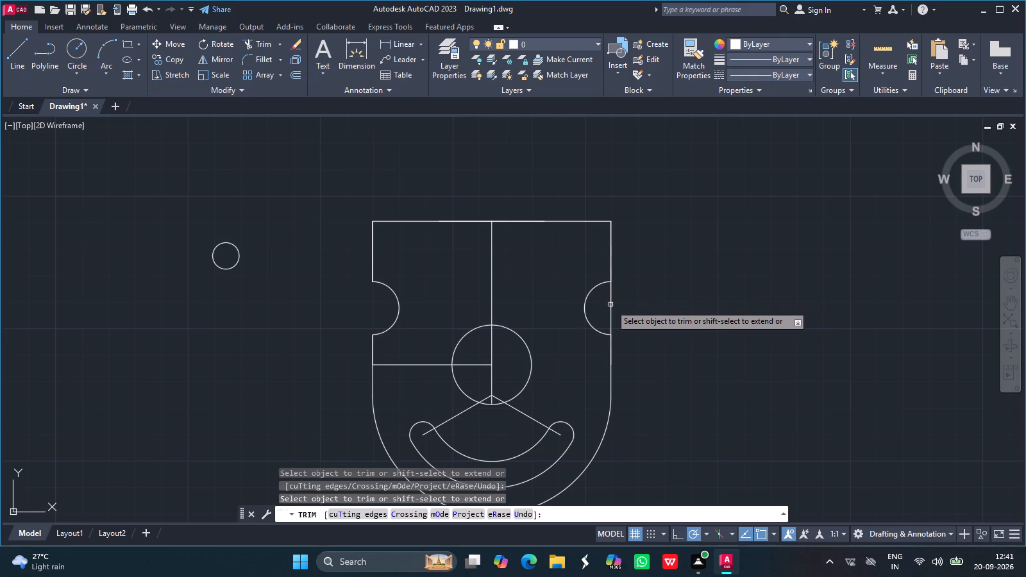
pyautogui.click(610, 306)
pyautogui.click(610, 299)
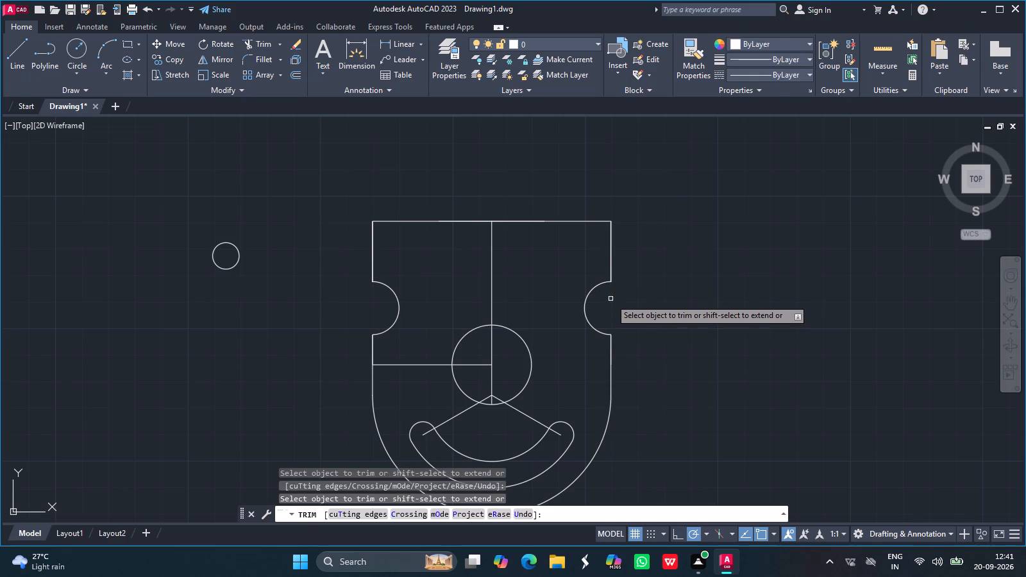
pyautogui.press('Return')
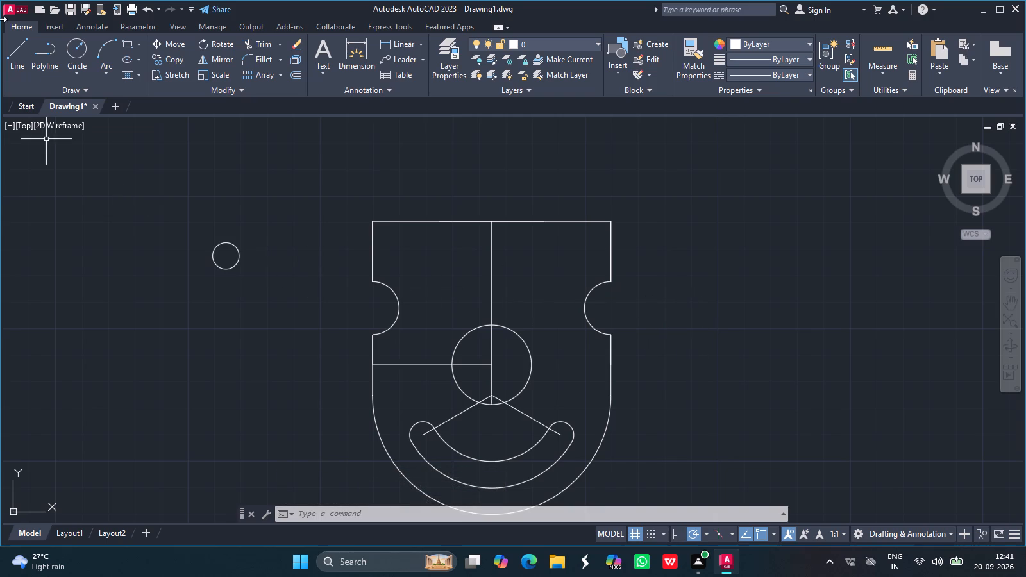
# Draw a horizontal line joining the upper ends of the left and right notches.
pyautogui.click(23, 45)
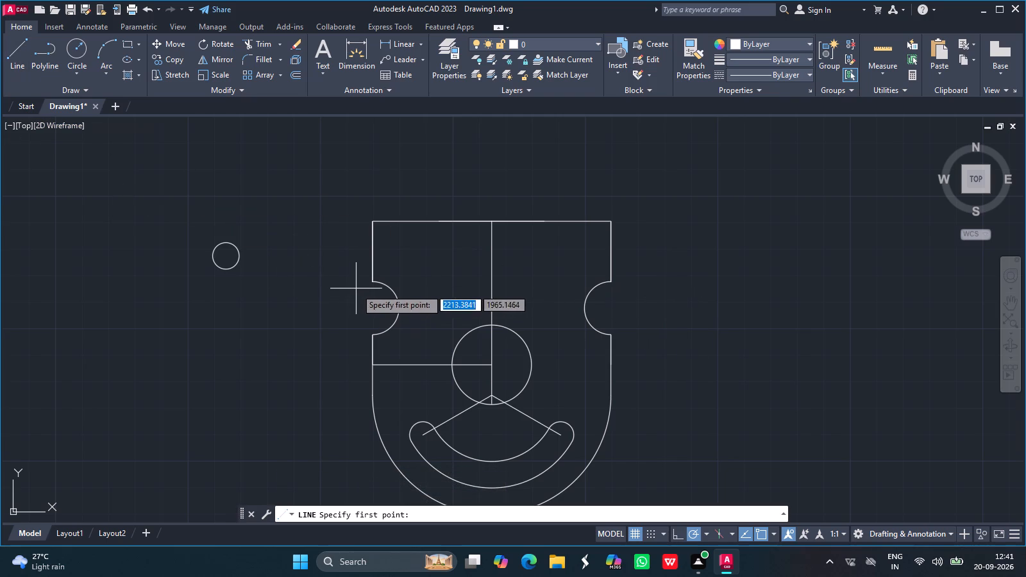
pyautogui.moveTo(372, 280); pyautogui.dragTo(561, 299)
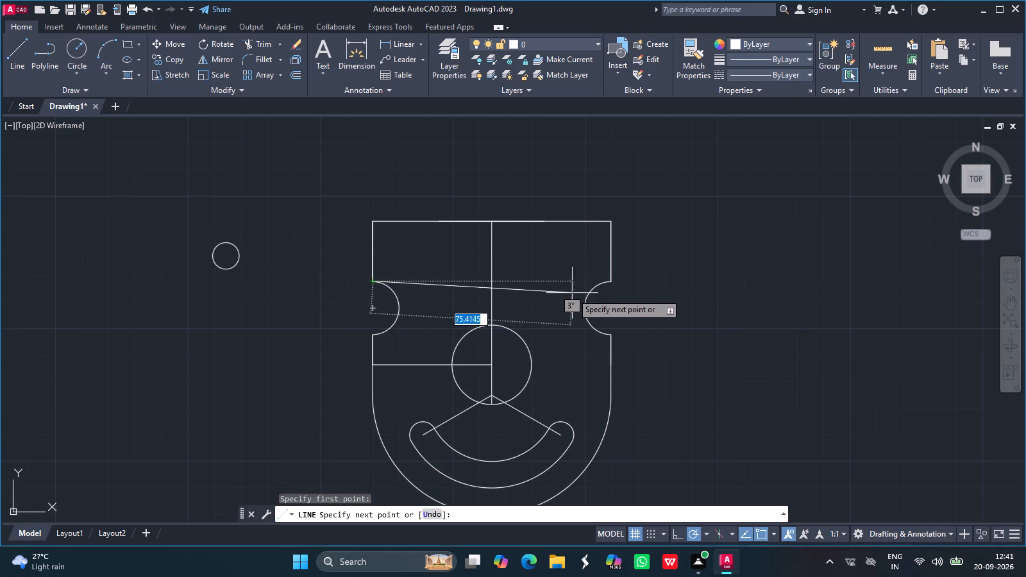
pyautogui.click(612, 279)
pyautogui.press('Return')
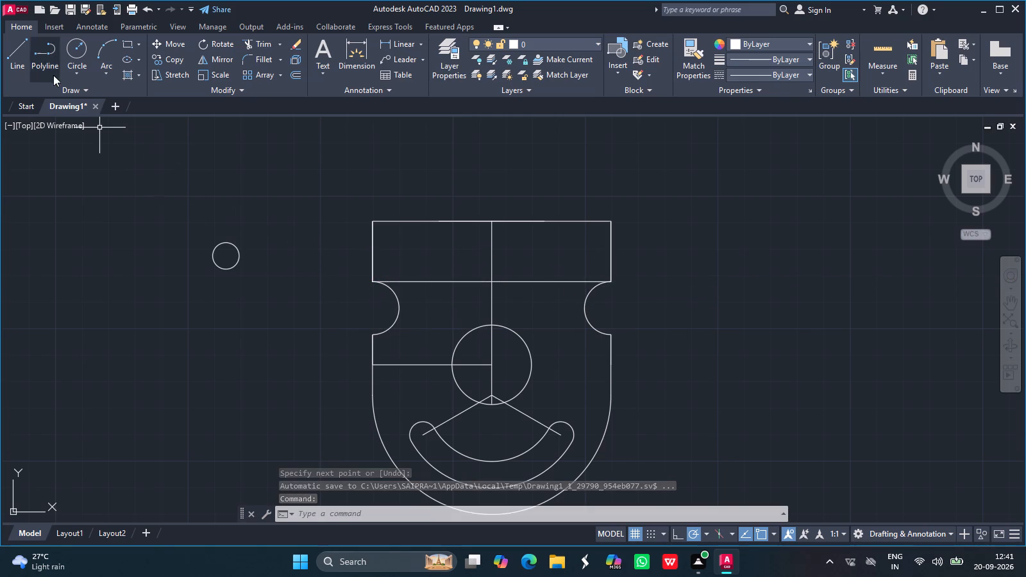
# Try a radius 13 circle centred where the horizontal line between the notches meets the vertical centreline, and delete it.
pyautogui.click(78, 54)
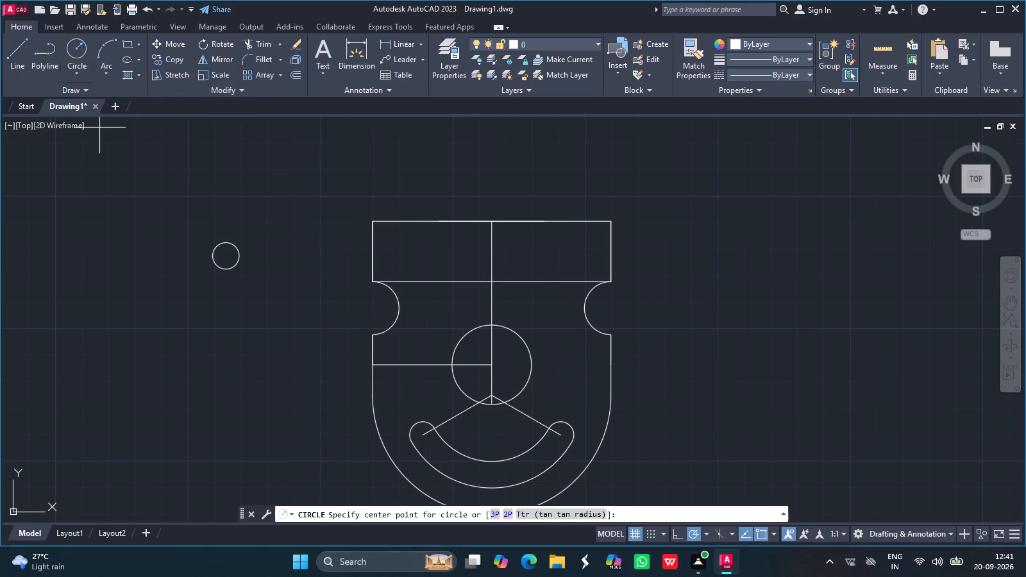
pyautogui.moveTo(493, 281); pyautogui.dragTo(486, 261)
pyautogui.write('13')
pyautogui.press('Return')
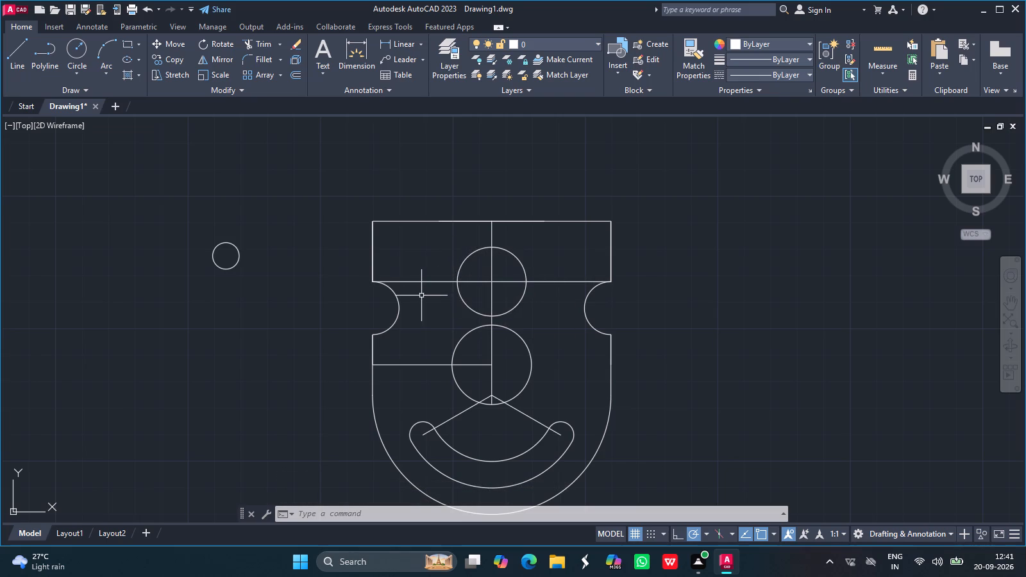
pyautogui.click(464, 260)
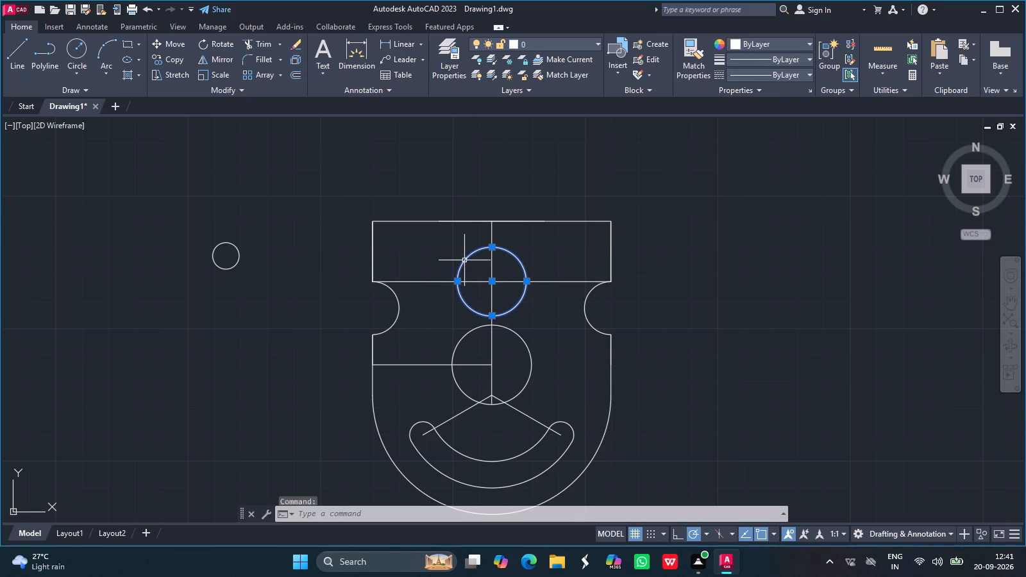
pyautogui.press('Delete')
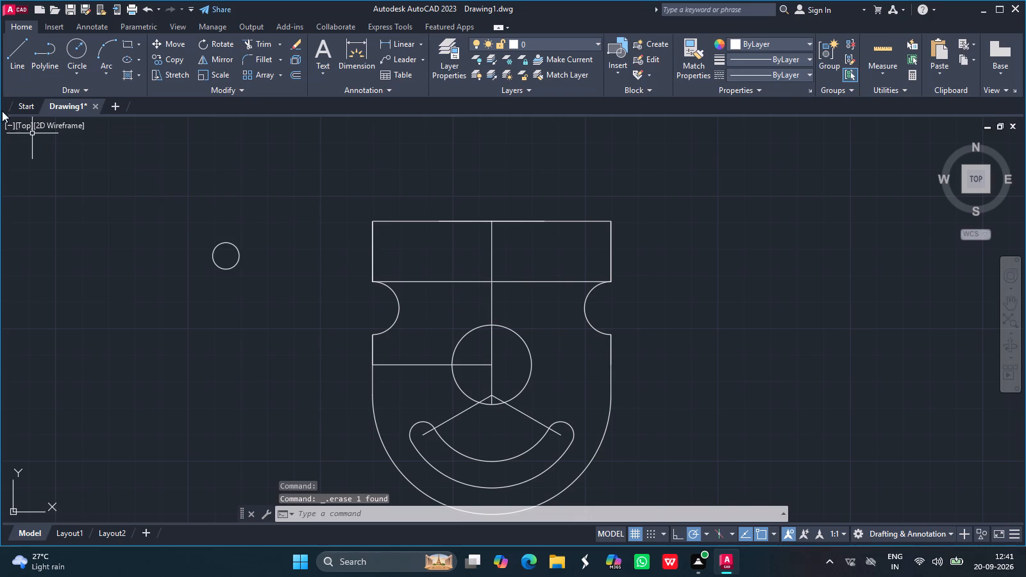
# Draw a 5-unit vertical line down the centreline from its intersection with the horizontal line joining the notches.
pyautogui.click(19, 58)
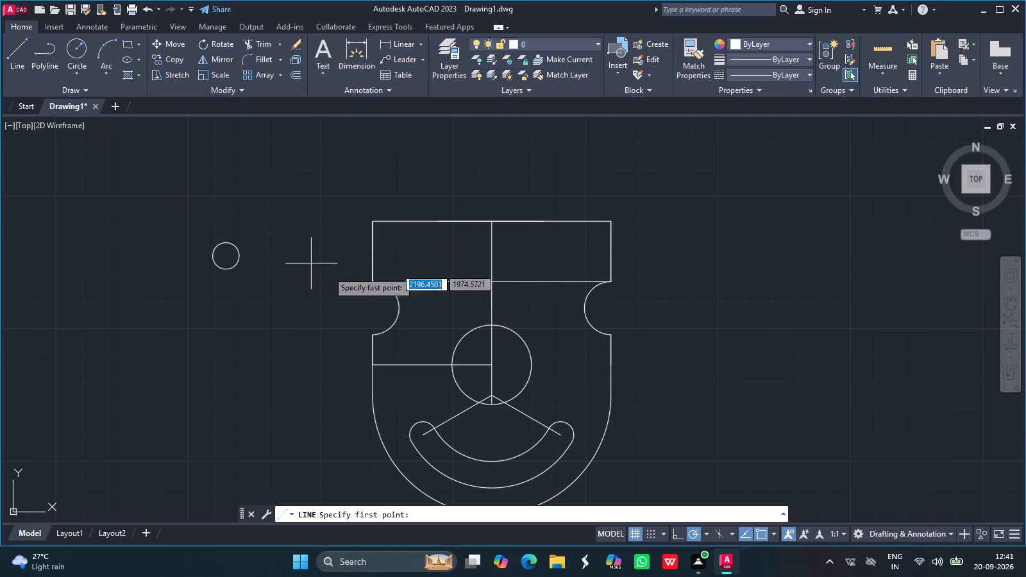
pyautogui.moveTo(494, 281); pyautogui.dragTo(494, 316)
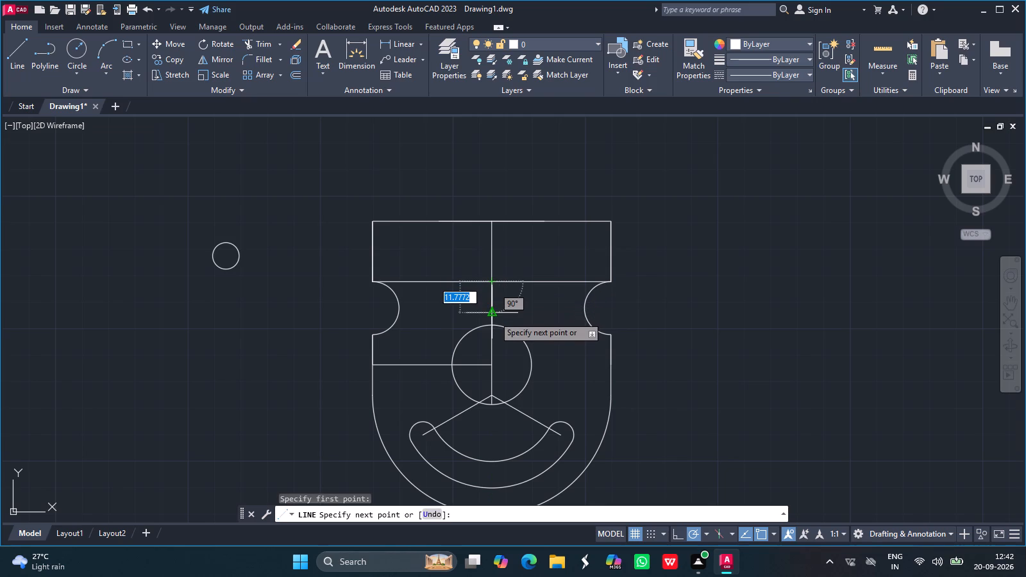
pyautogui.press('5')
pyautogui.press('Return')
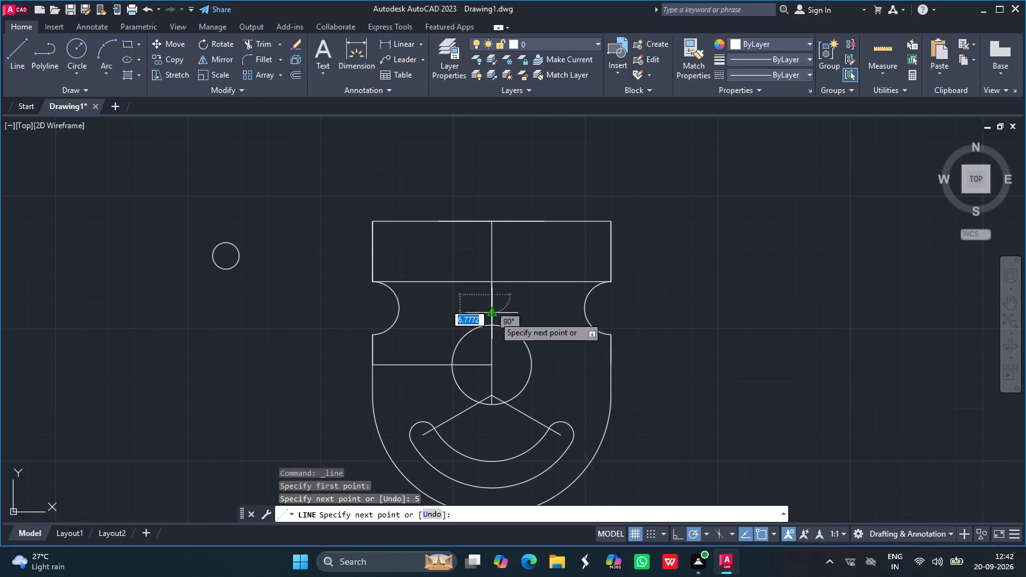
pyautogui.press('Return')
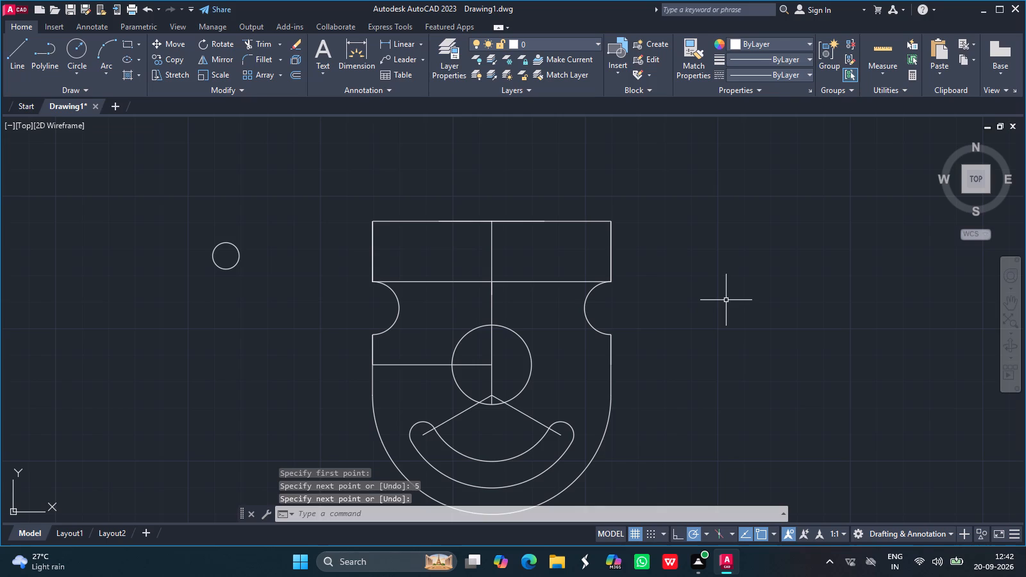
# Draw a radius 13 circle in the empty space beside the part's upper right edge.
pyautogui.click(78, 47)
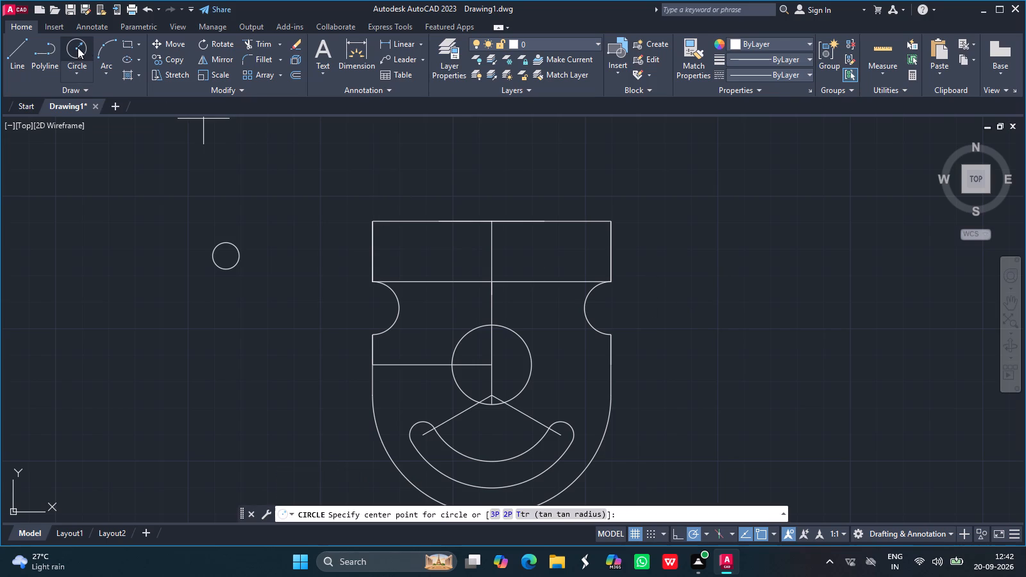
pyautogui.moveTo(669, 248); pyautogui.dragTo(670, 224)
pyautogui.press('1')
pyautogui.press('3')
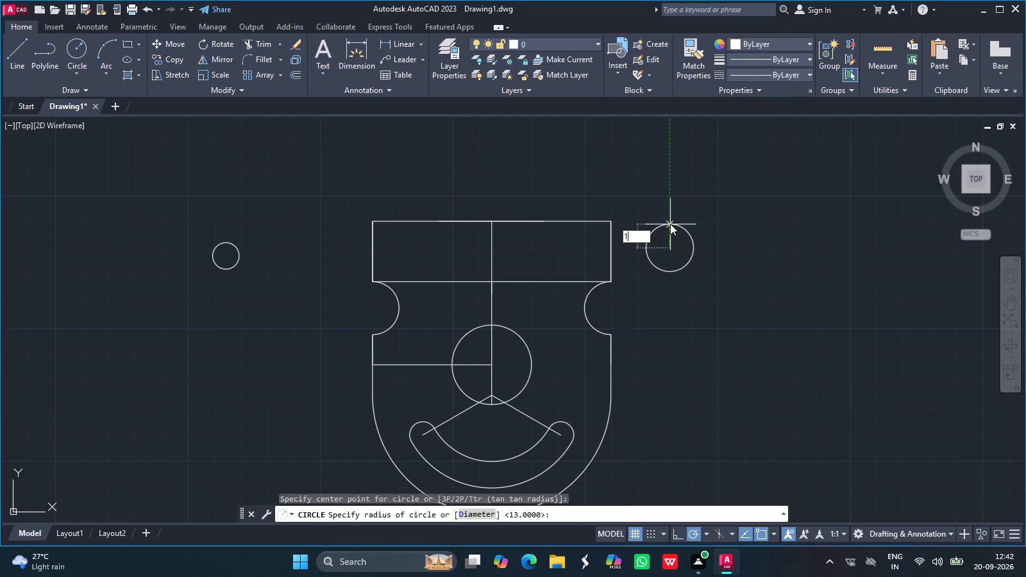
pyautogui.press('Return')
# Move the radius 13 circle by its bottom quadrant to the lower end of the 5-unit line on the centreline.
pyautogui.click(675, 213)
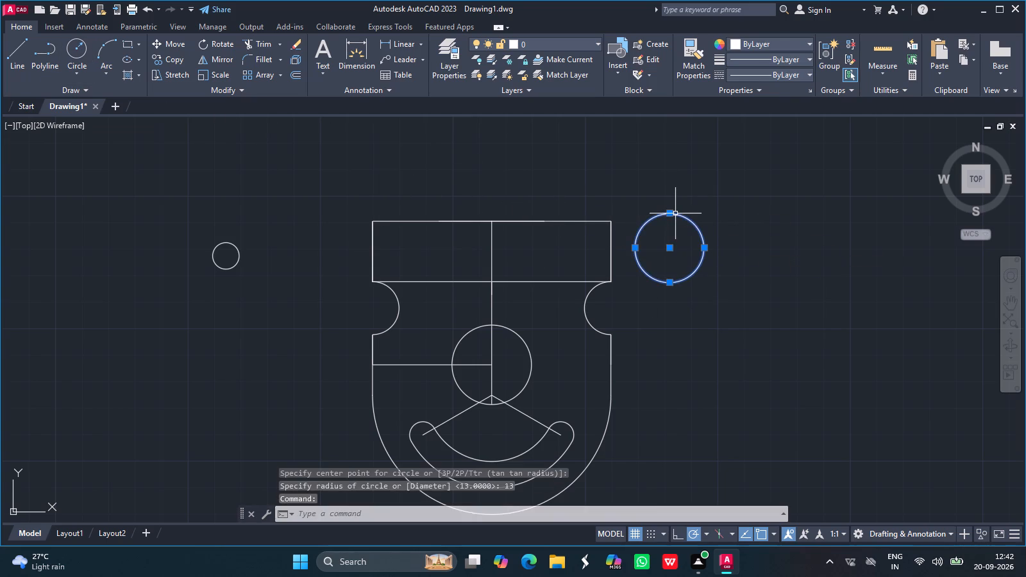
pyautogui.write('move')
pyautogui.press('Return')
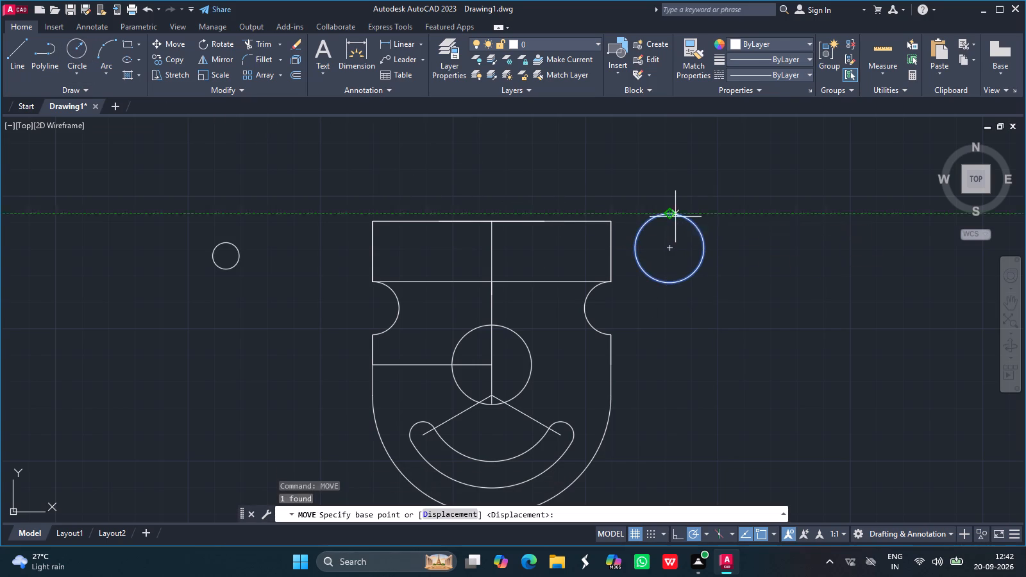
pyautogui.moveTo(670, 282); pyautogui.dragTo(492, 305)
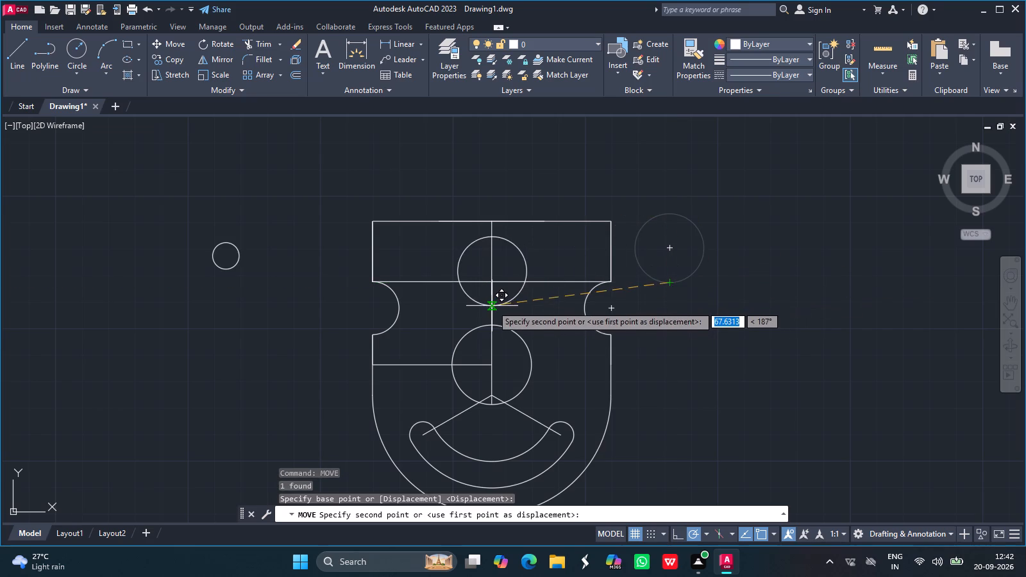
pyautogui.moveTo(492, 305); pyautogui.dragTo(494, 296)
pyautogui.click(494, 296)
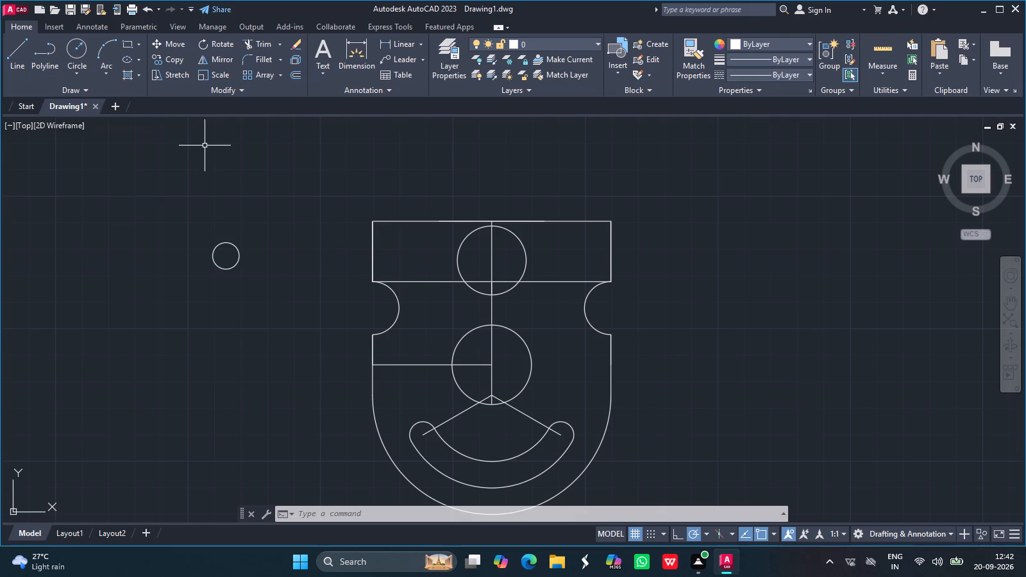
# Draw two vertical lines from the ends of the short inner top line down to the horizontal line between the notches.
pyautogui.click(24, 53)
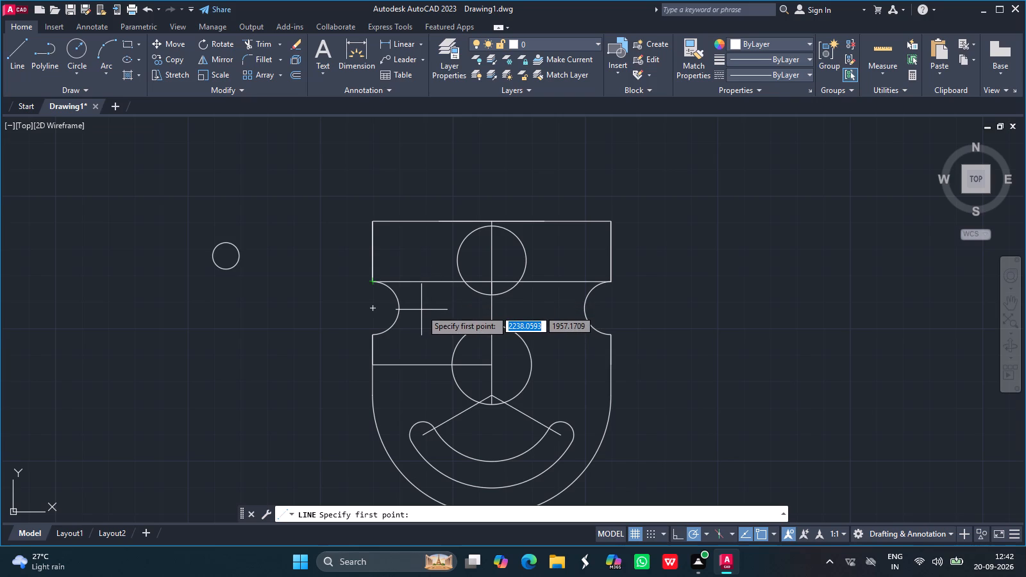
pyautogui.press('Escape')
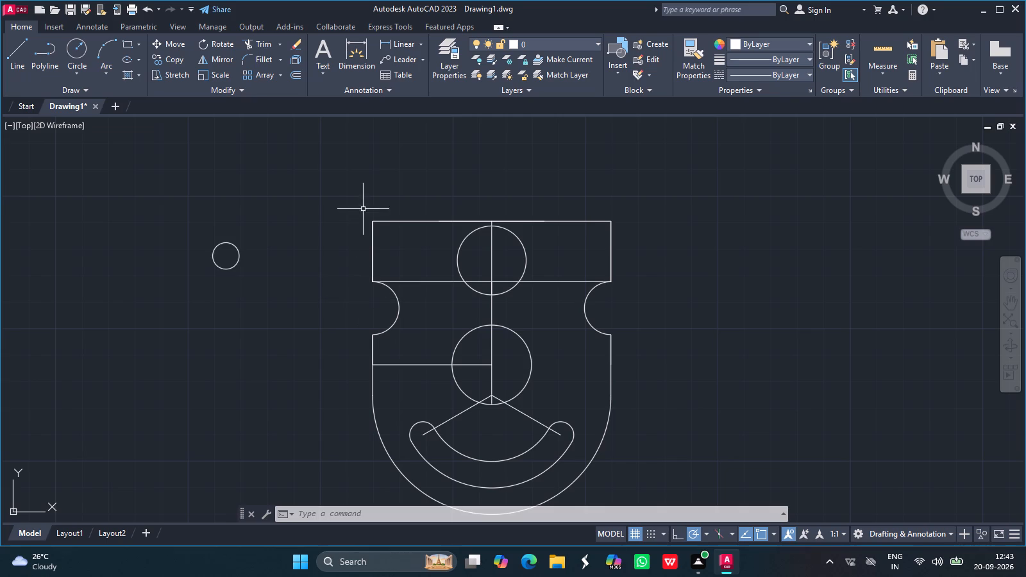
pyautogui.click(20, 56)
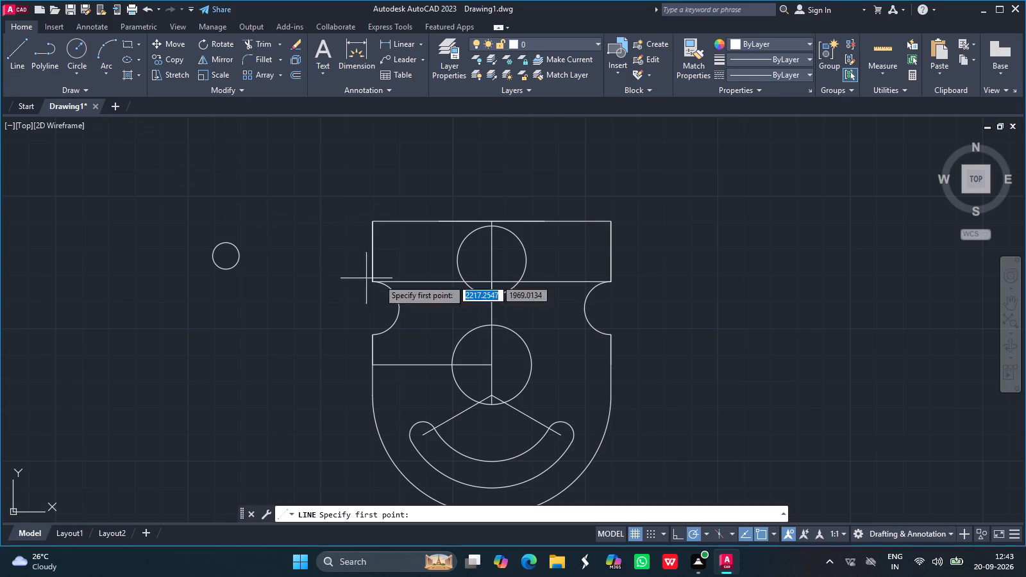
pyautogui.moveTo(439, 222); pyautogui.dragTo(445, 261)
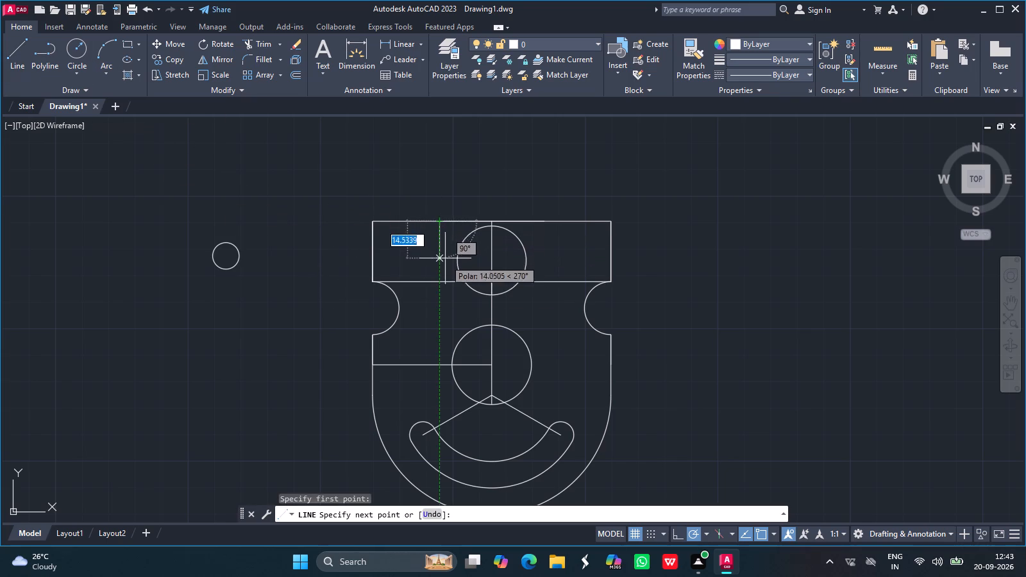
pyautogui.moveTo(445, 261); pyautogui.dragTo(443, 278)
pyautogui.click(443, 278)
pyautogui.press('Return')
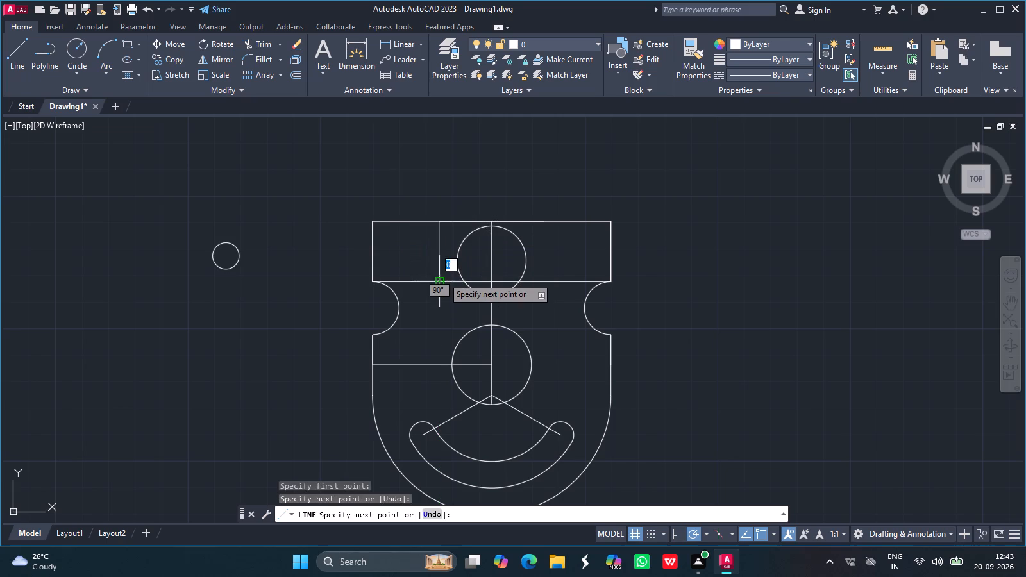
pyautogui.click(22, 44)
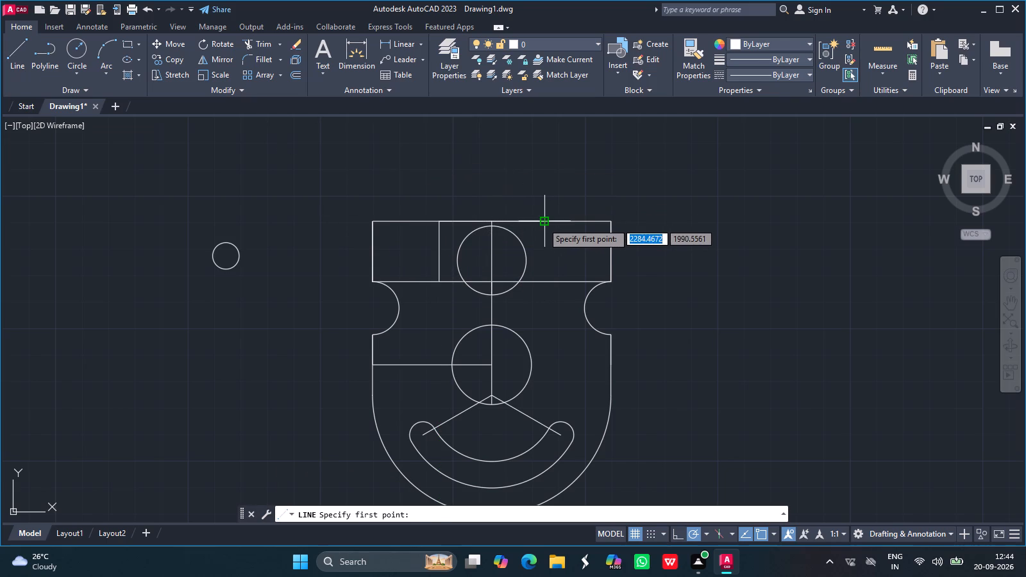
pyautogui.moveTo(542, 222); pyautogui.dragTo(548, 279)
pyautogui.click(548, 279)
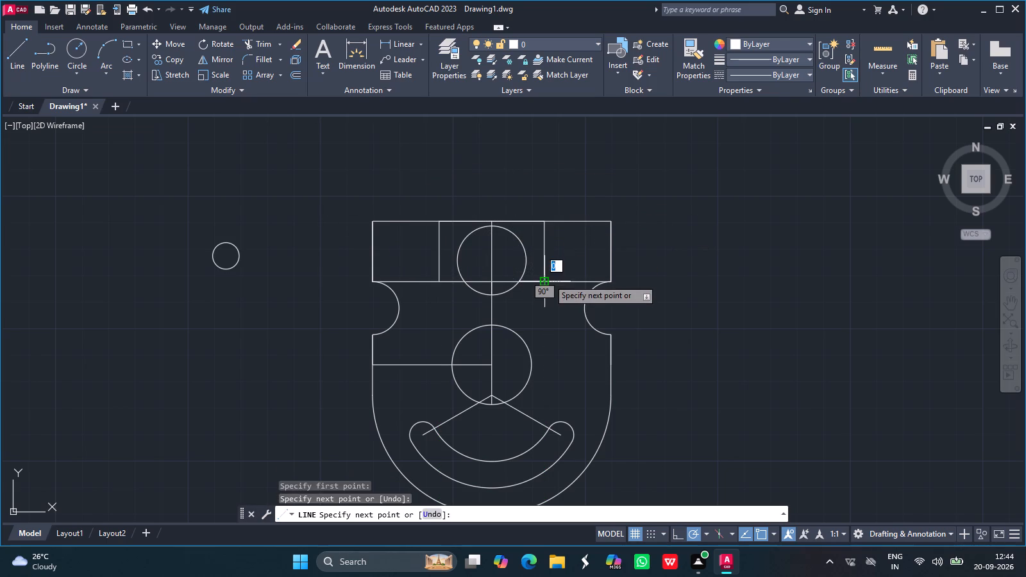
pyautogui.press('Return')
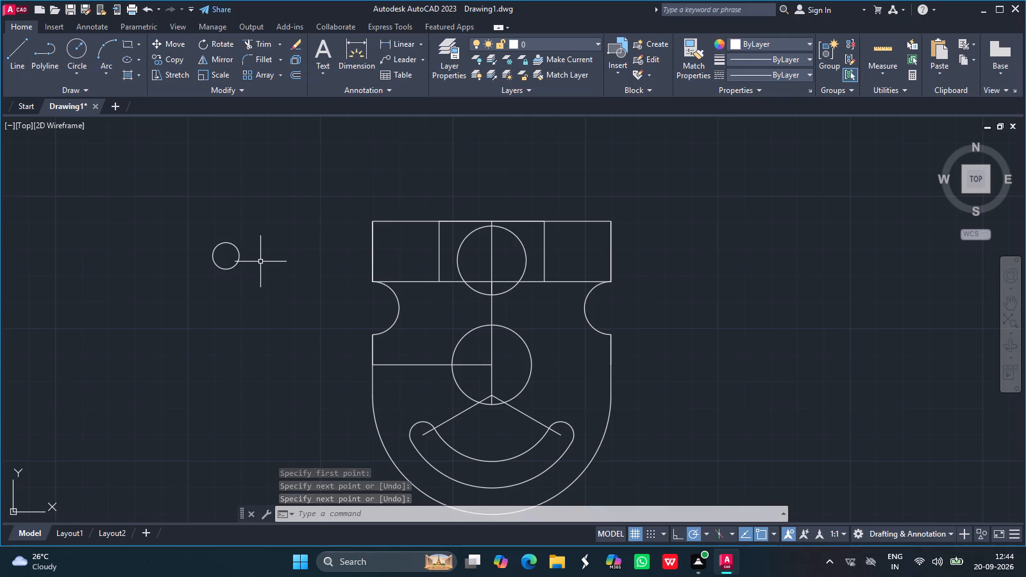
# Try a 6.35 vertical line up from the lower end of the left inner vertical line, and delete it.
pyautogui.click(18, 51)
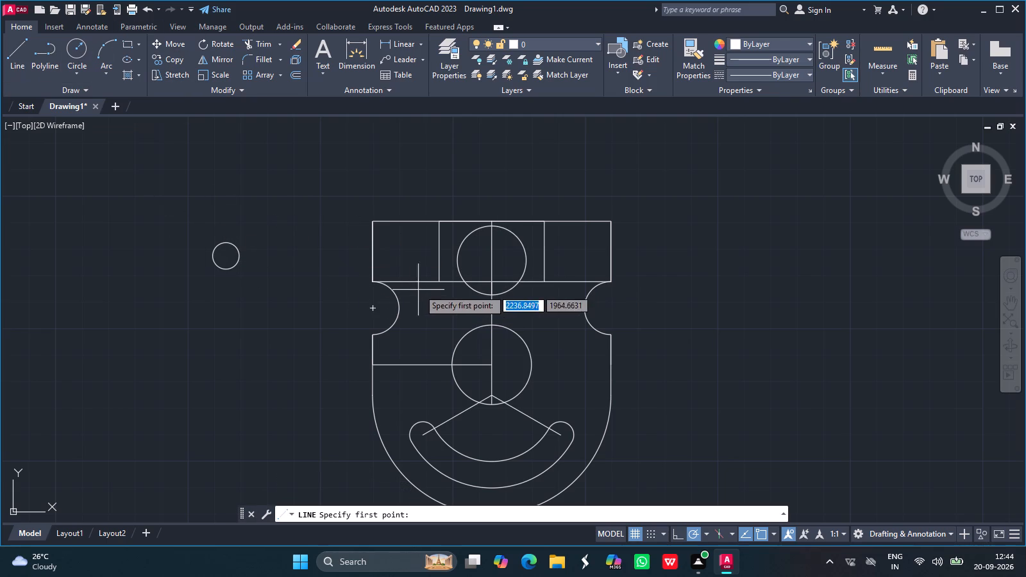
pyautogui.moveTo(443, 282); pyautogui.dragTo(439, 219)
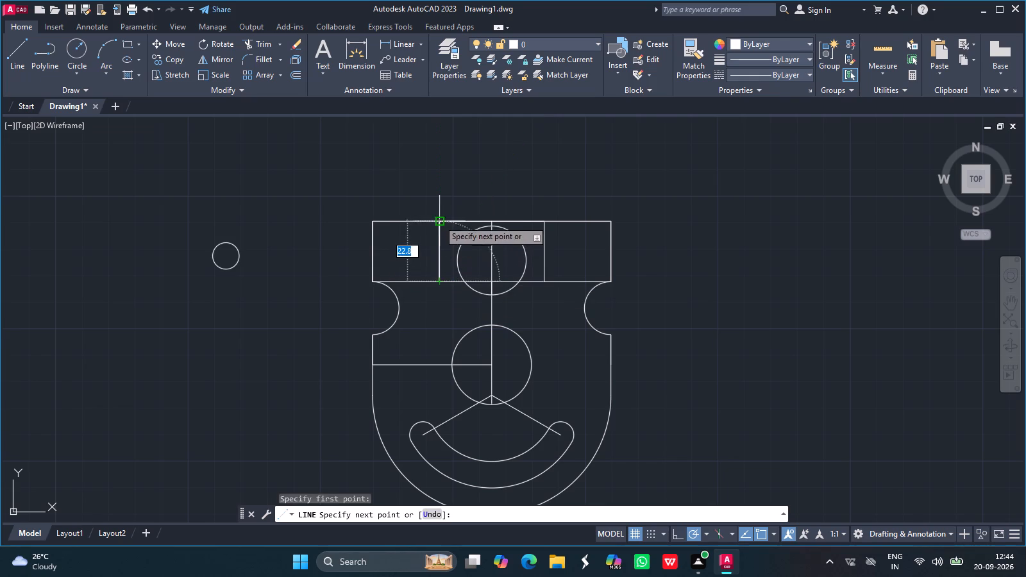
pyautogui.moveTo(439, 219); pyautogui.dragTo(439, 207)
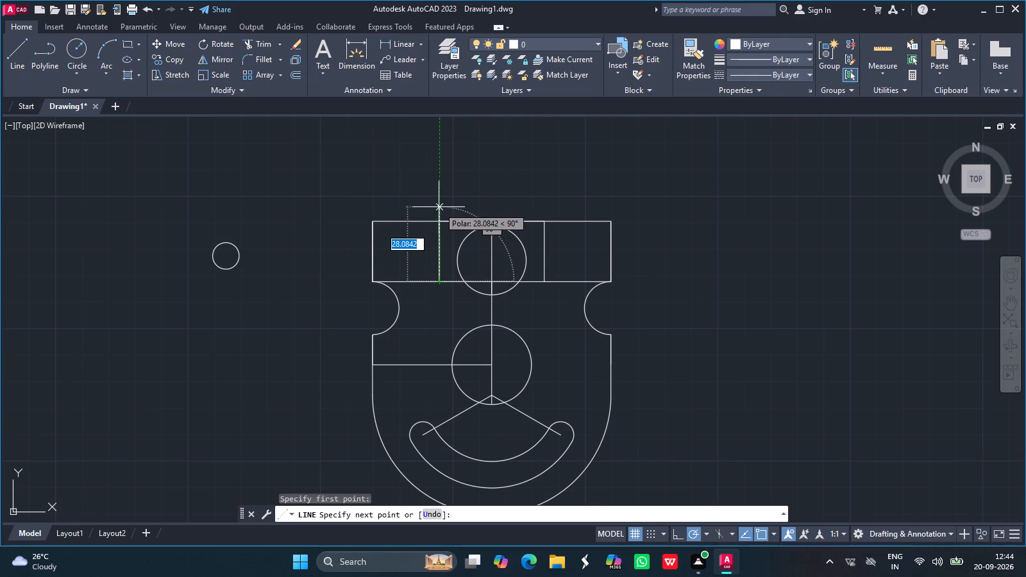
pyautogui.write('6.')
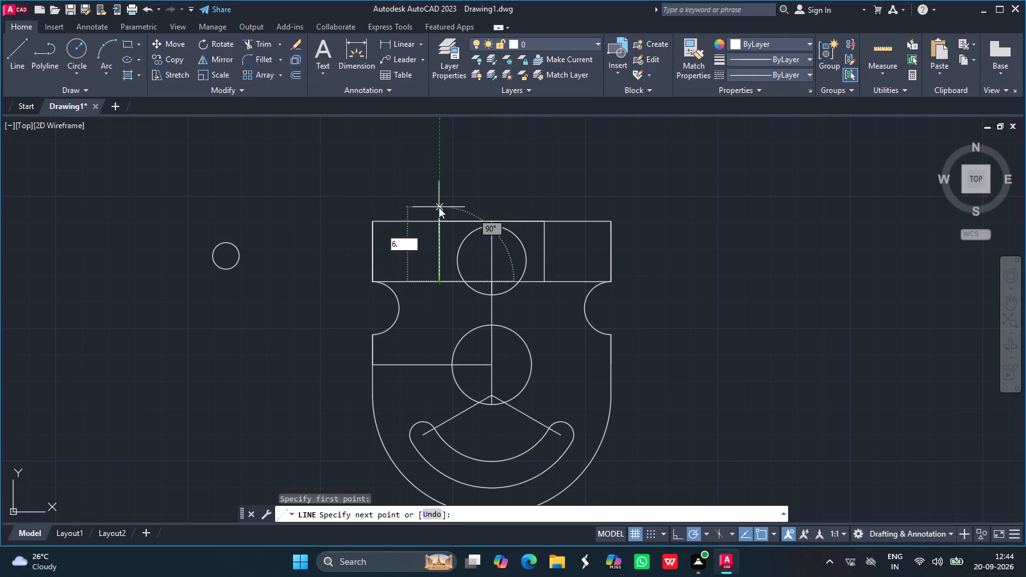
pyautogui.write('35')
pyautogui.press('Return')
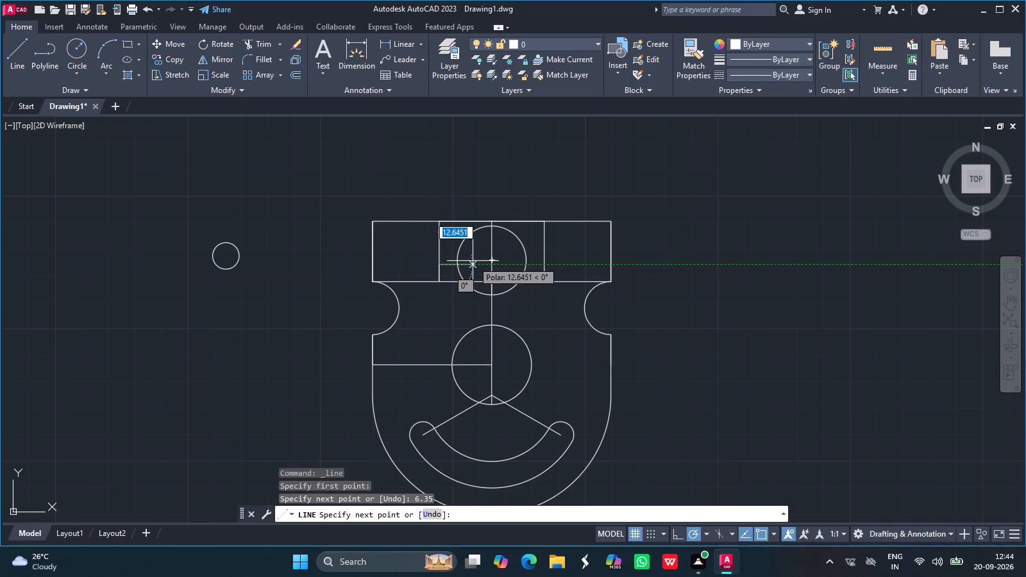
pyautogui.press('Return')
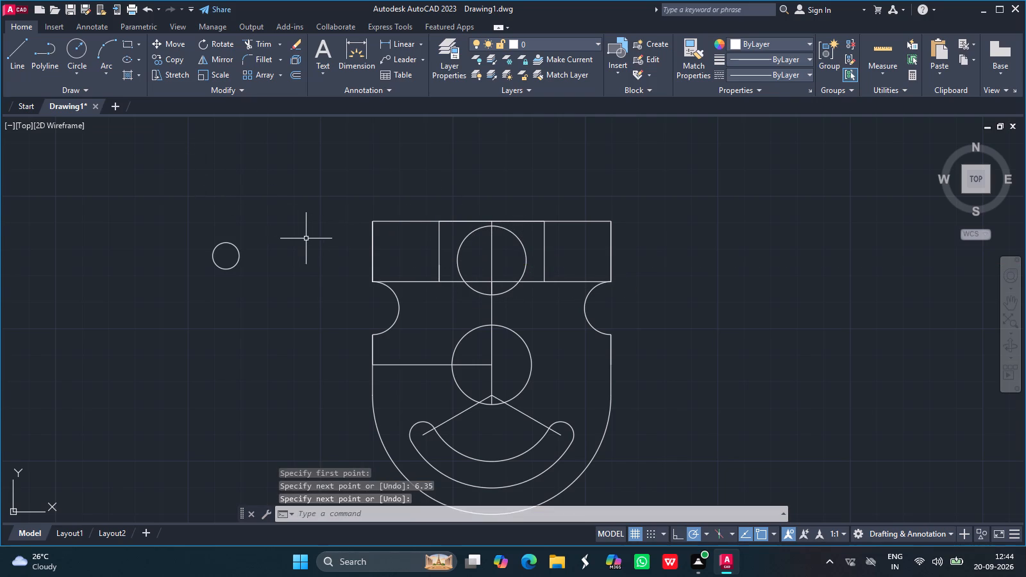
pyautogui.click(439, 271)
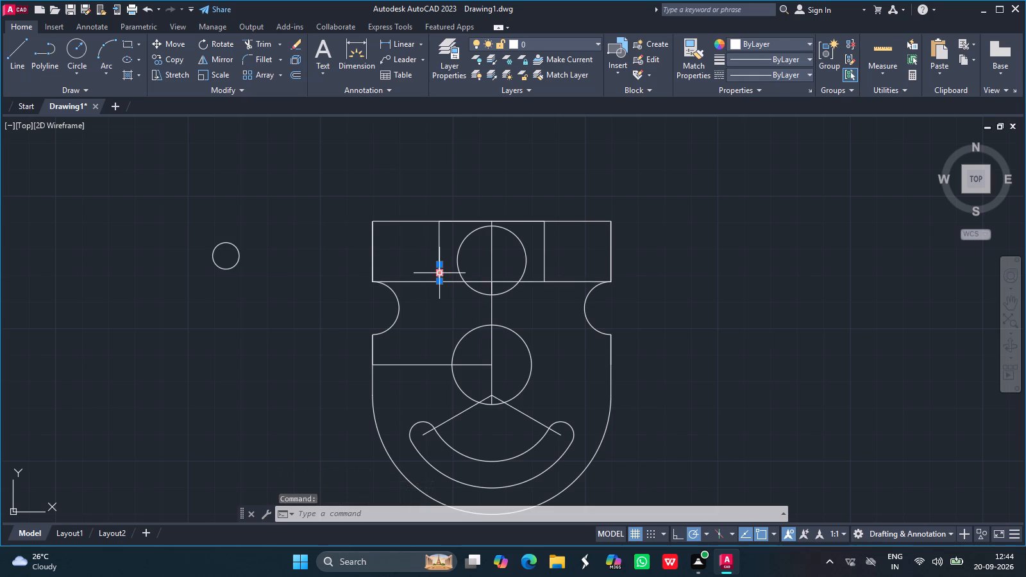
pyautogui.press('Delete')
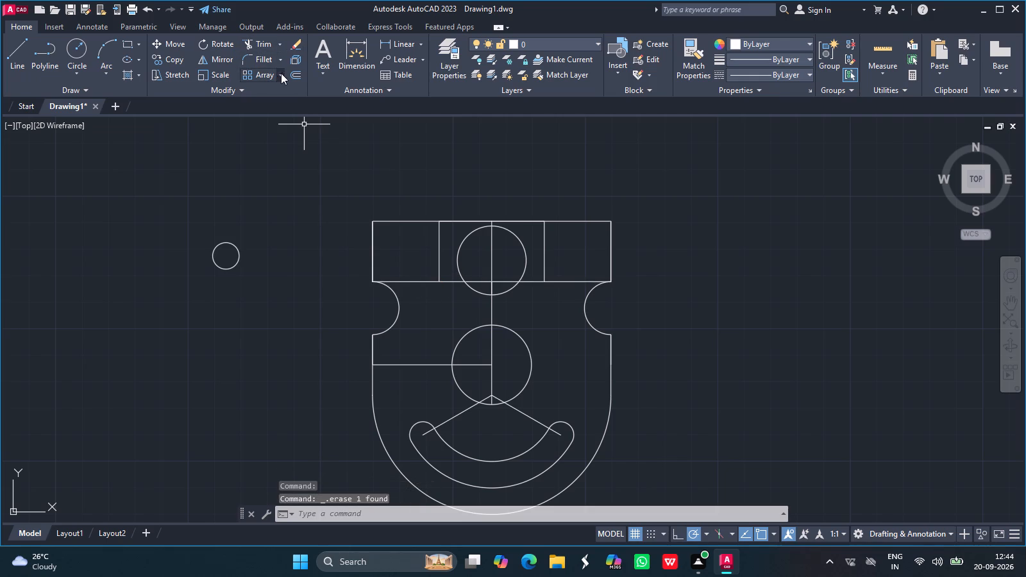
# Offset the horizontal line between the notches upward by 12.7.
pyautogui.click(293, 71)
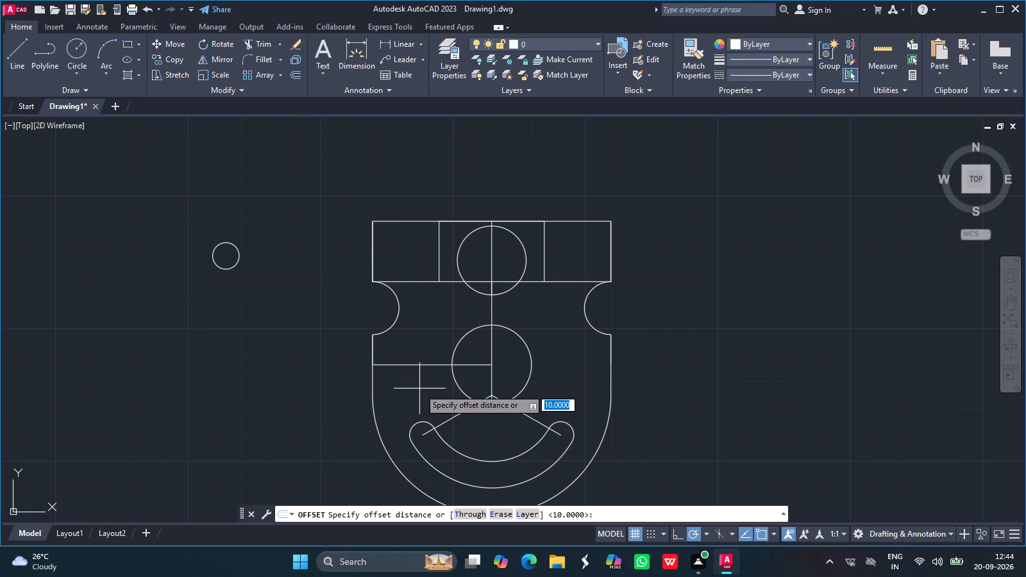
pyautogui.write('12.')
pyautogui.press('7')
pyautogui.press('Return')
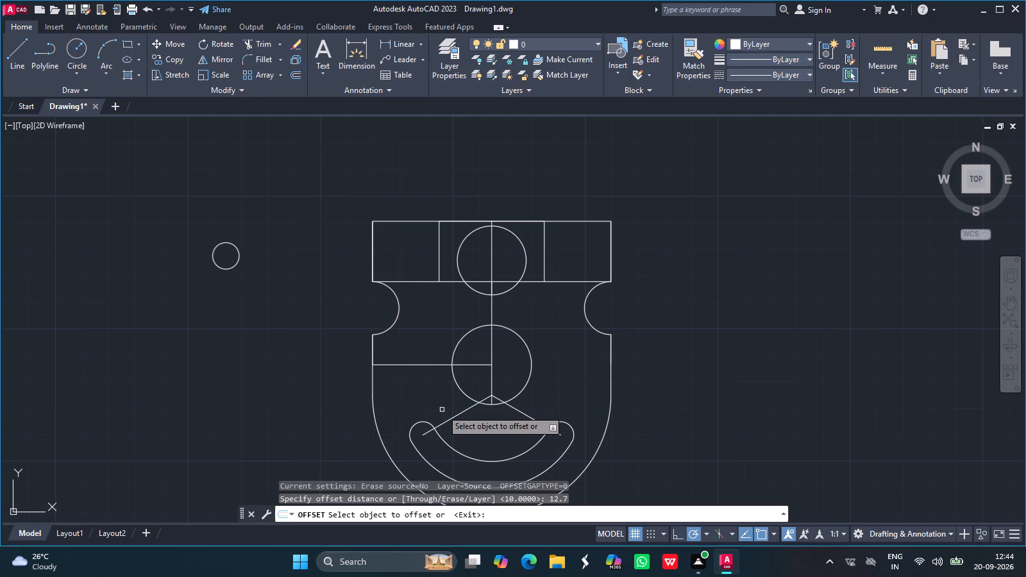
pyautogui.moveTo(410, 280); pyautogui.dragTo(410, 270)
pyautogui.click(410, 270)
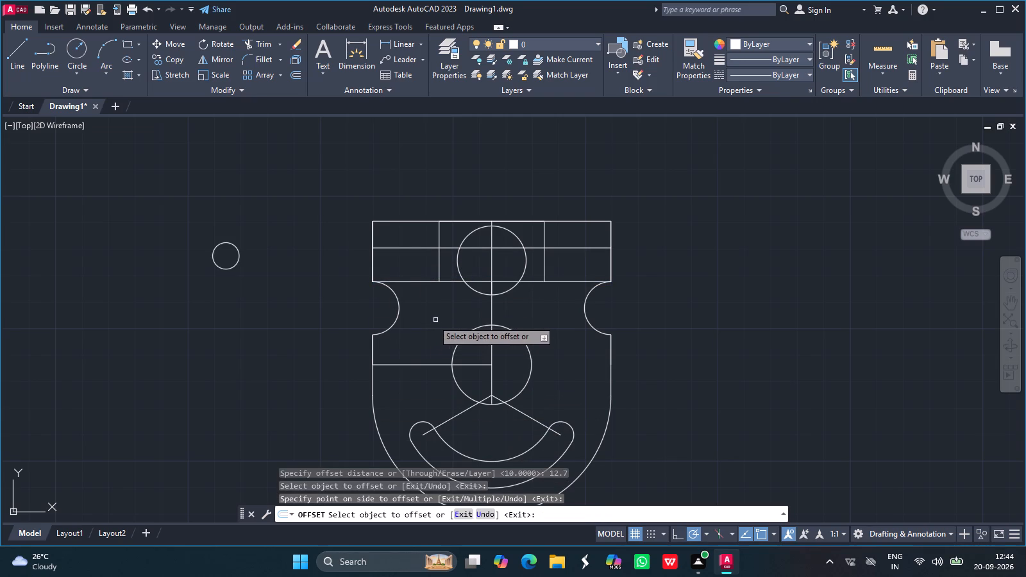
pyautogui.press('Return')
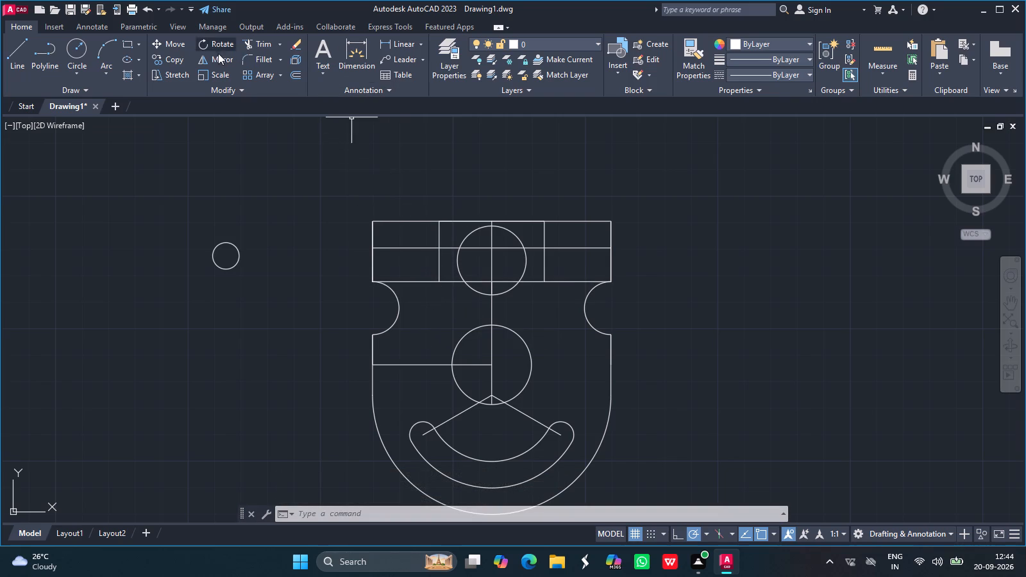
# Set the Fillet options to Trim mode and a radius of 12.7.
pyautogui.click(252, 44)
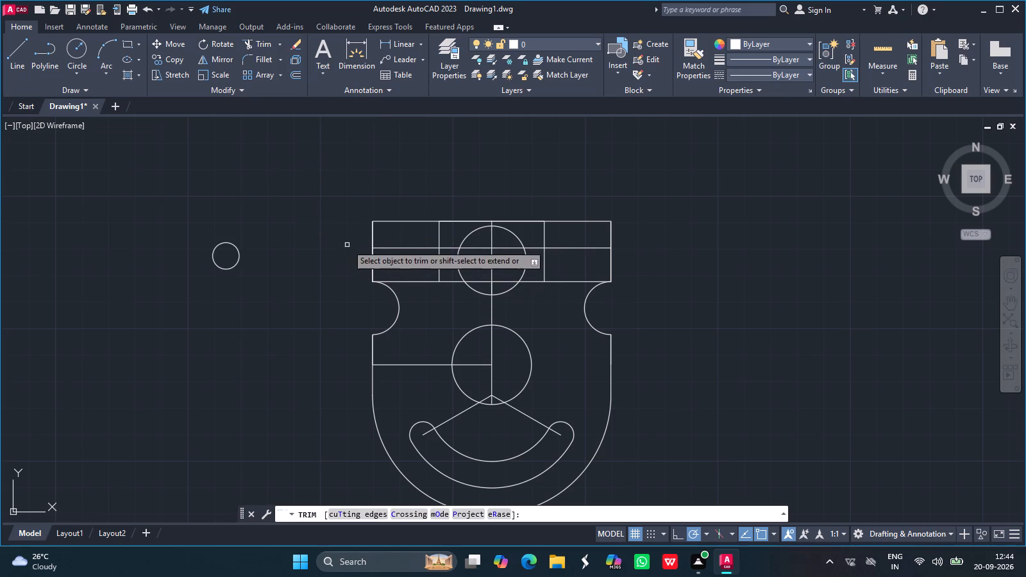
pyautogui.press('Escape')
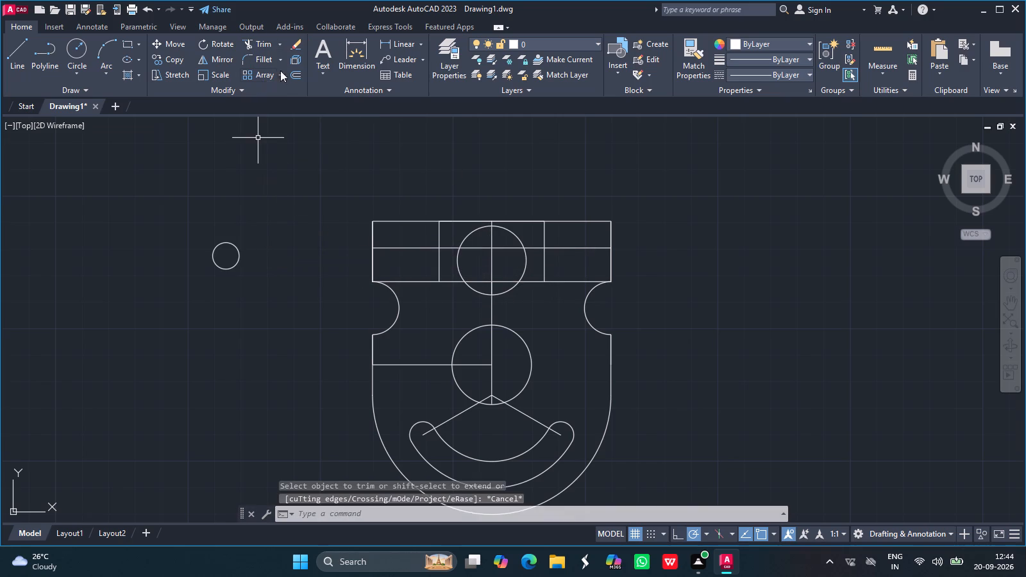
pyautogui.click(264, 58)
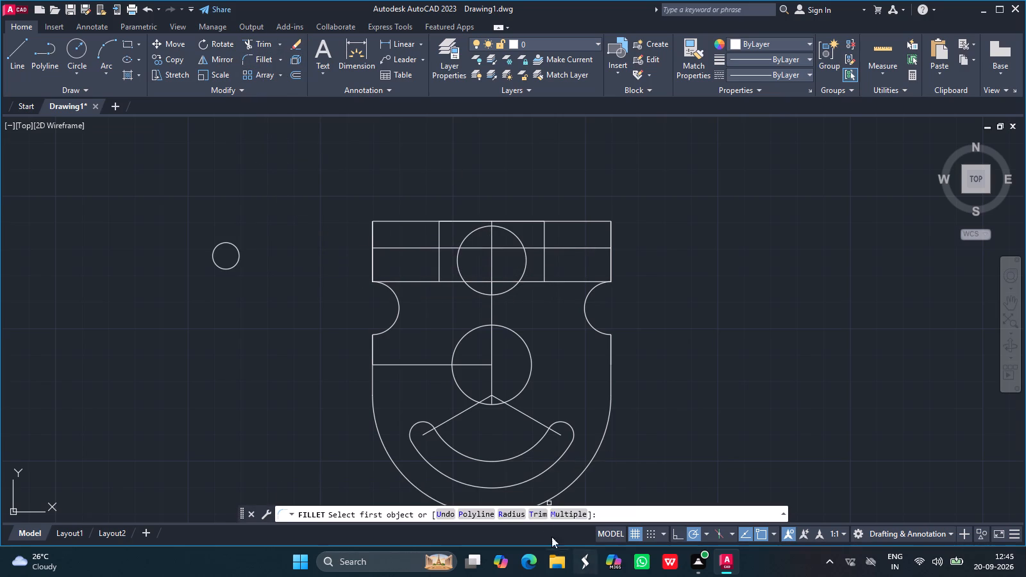
pyautogui.click(538, 517)
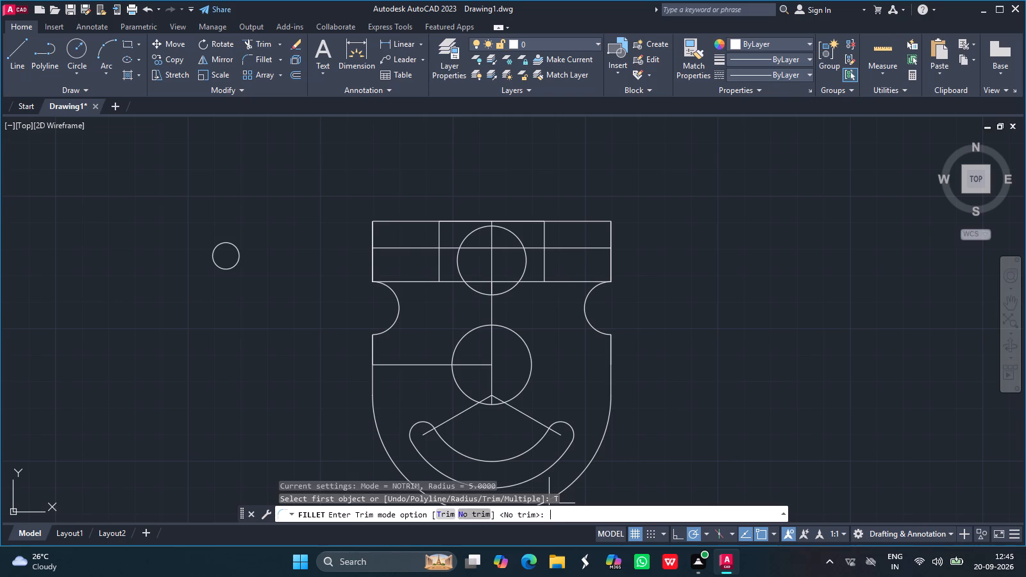
pyautogui.click(448, 512)
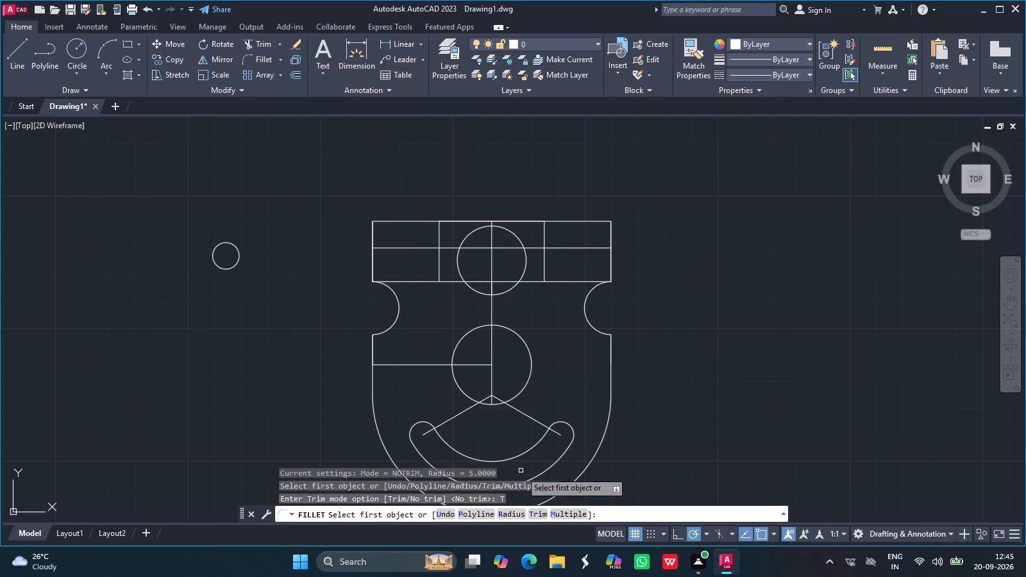
pyautogui.click(508, 515)
pyautogui.write('12.')
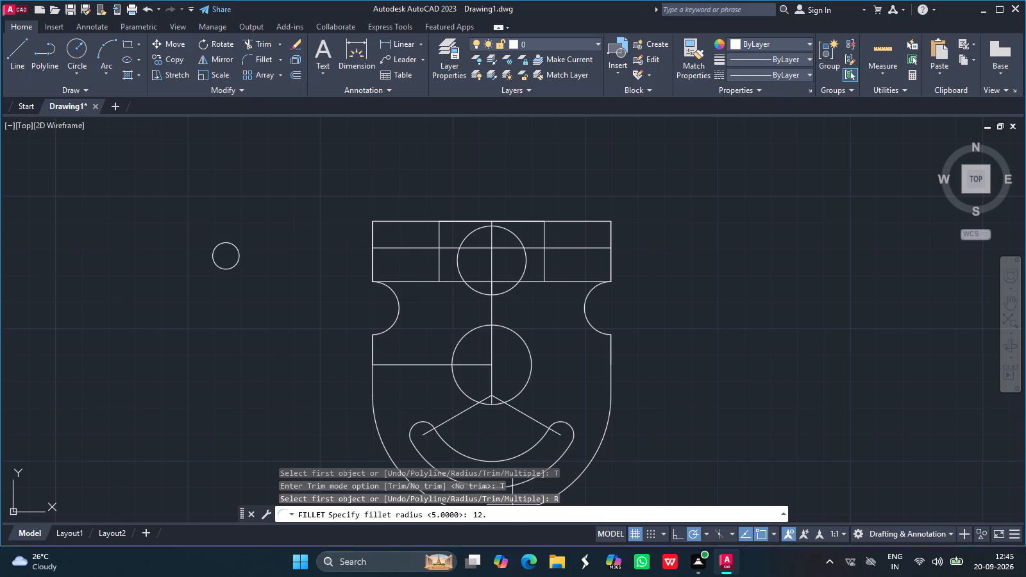
pyautogui.press('7')
pyautogui.press('Return')
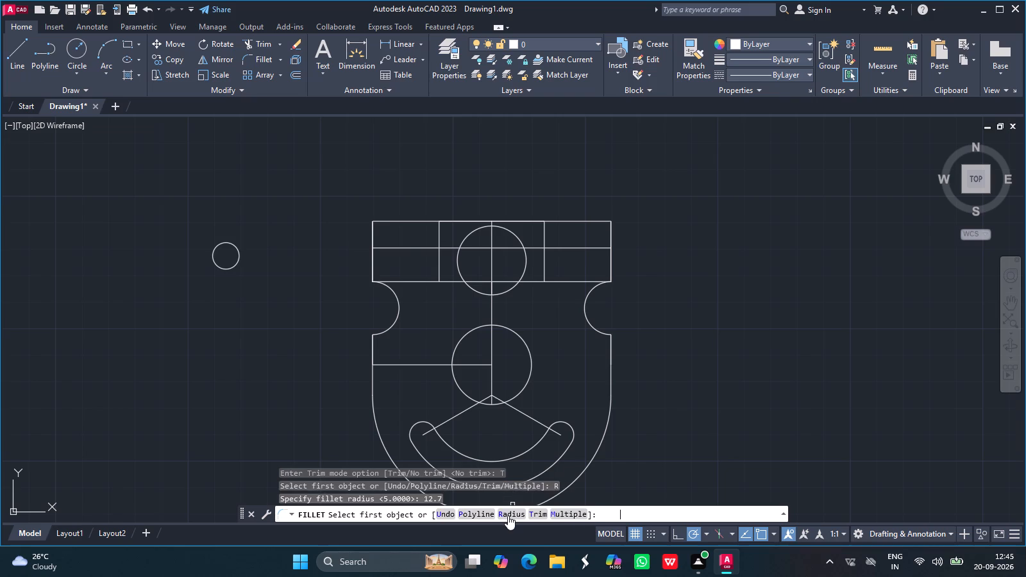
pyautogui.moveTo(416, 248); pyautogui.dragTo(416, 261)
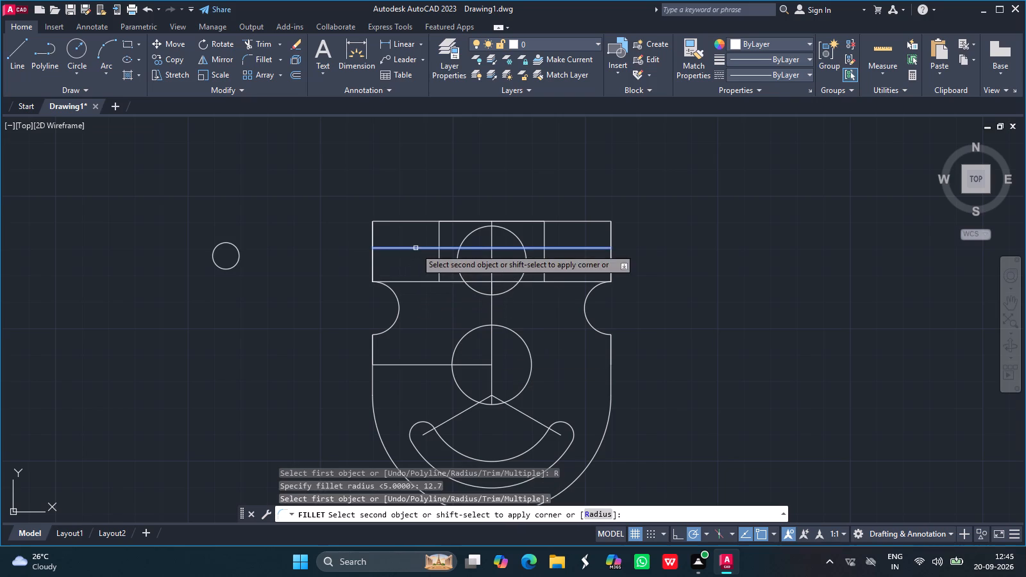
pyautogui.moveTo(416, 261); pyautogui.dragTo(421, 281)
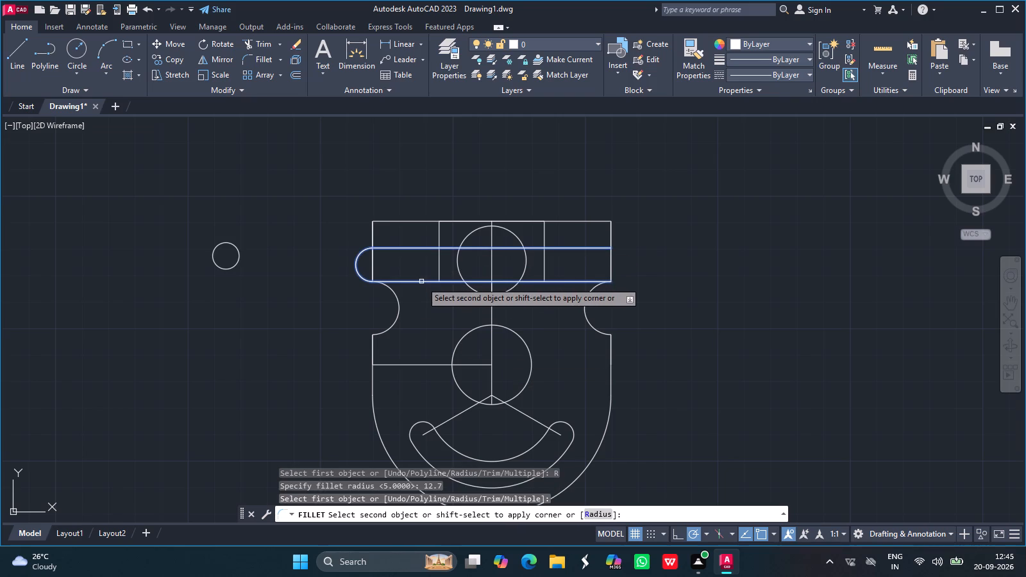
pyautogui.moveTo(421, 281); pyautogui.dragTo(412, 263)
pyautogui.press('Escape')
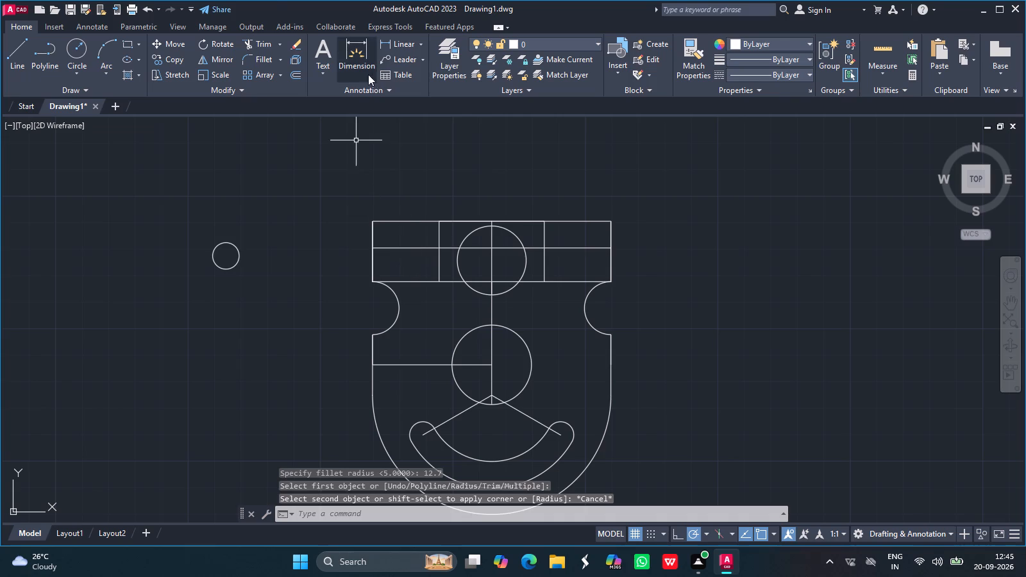
# Trim both horizontal recess lines on the two outer sides, between the inner vertical lines and the part's outline.
pyautogui.click(255, 40)
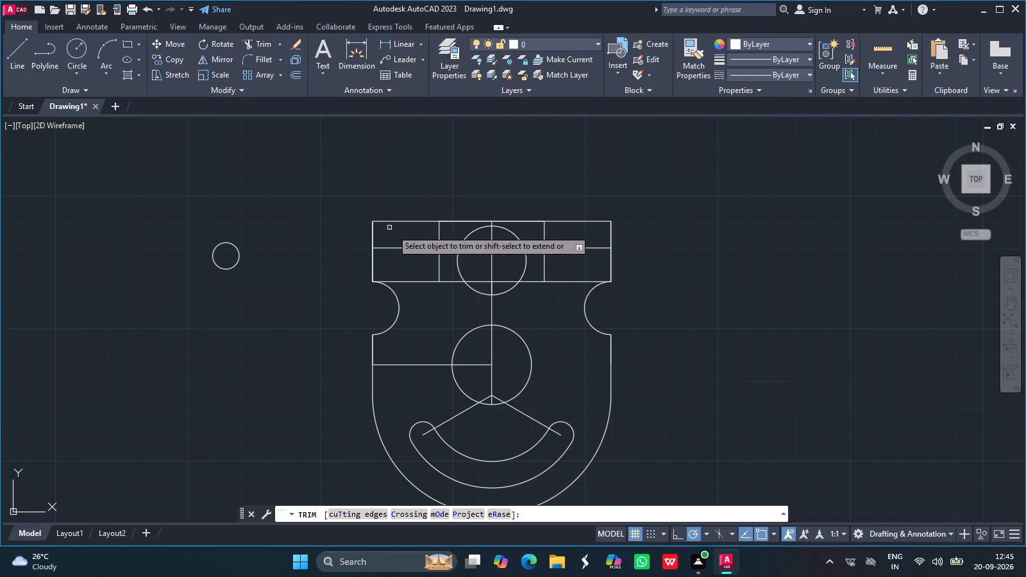
pyautogui.click(408, 247)
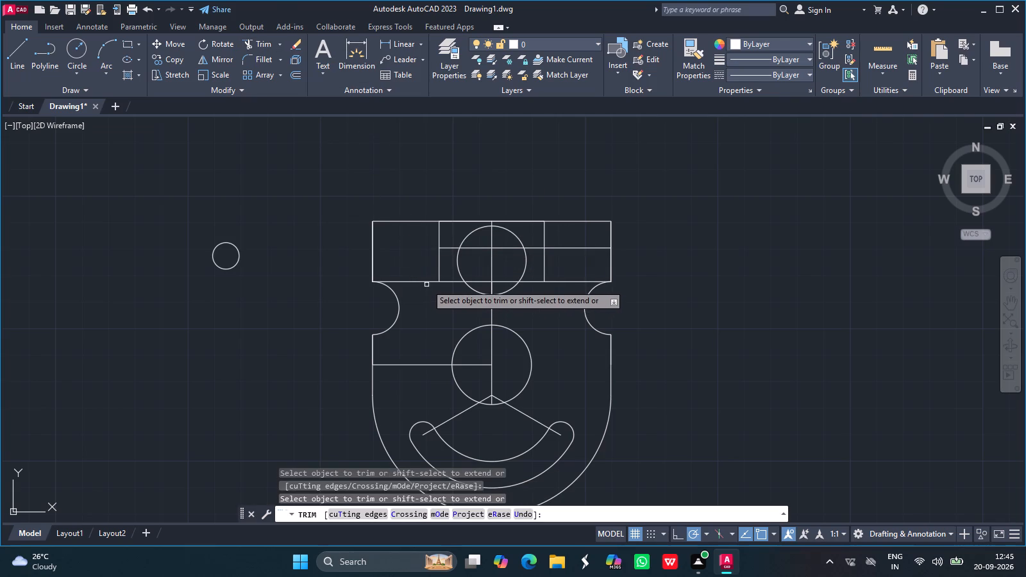
pyautogui.click(429, 280)
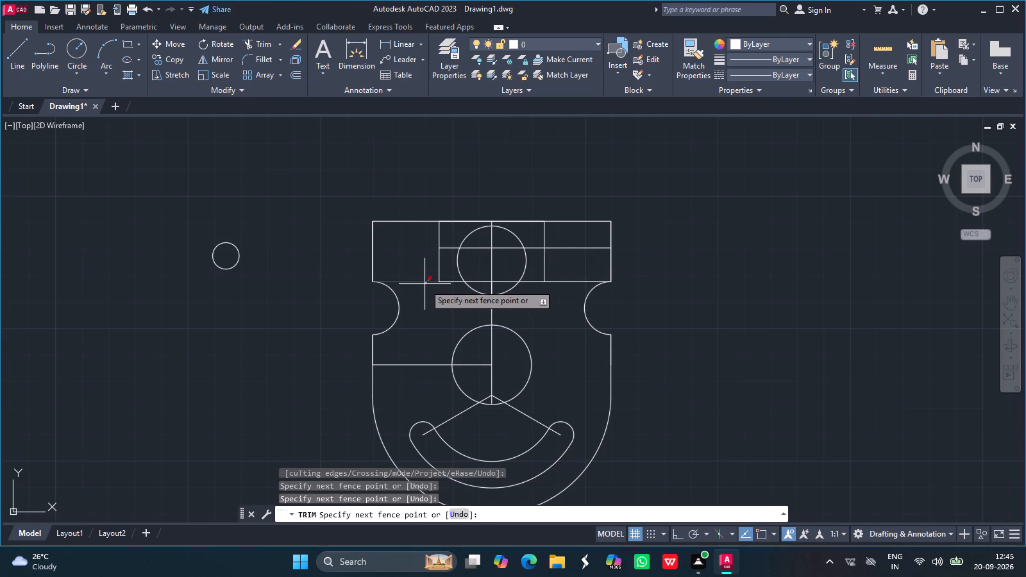
pyautogui.click(425, 284)
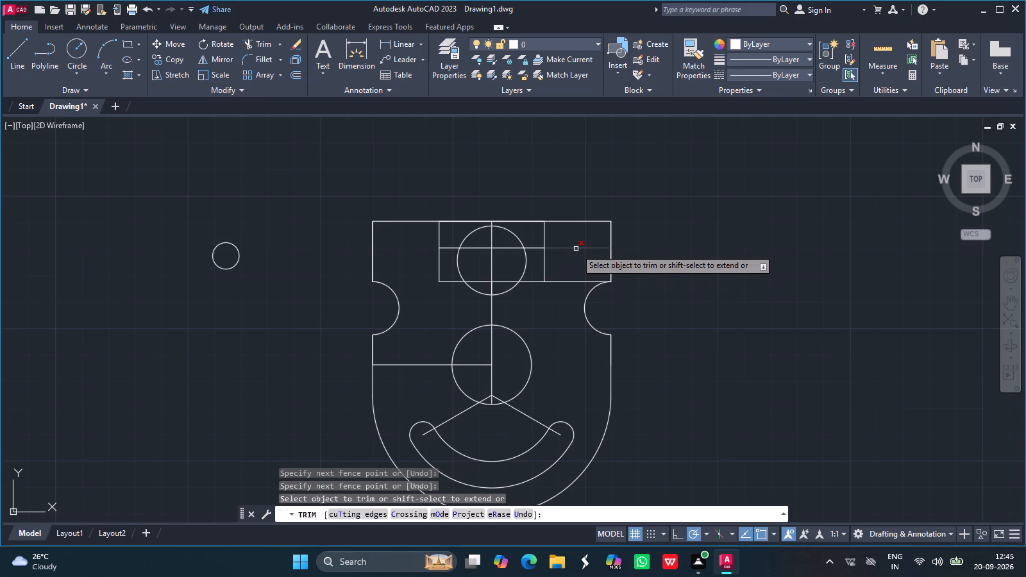
pyautogui.moveTo(576, 248); pyautogui.dragTo(568, 280)
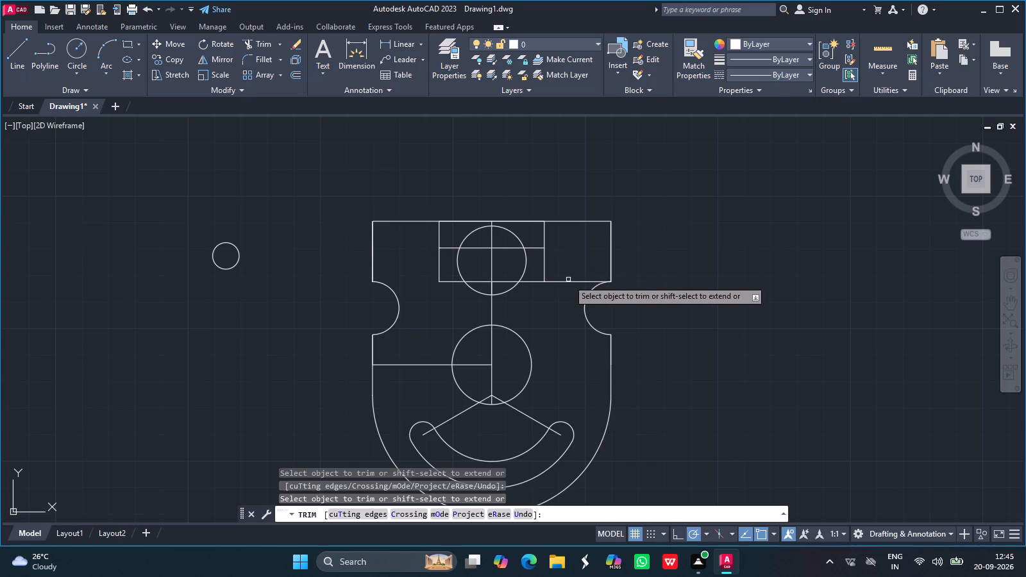
pyautogui.moveTo(568, 280); pyautogui.dragTo(568, 281)
pyautogui.click(568, 281)
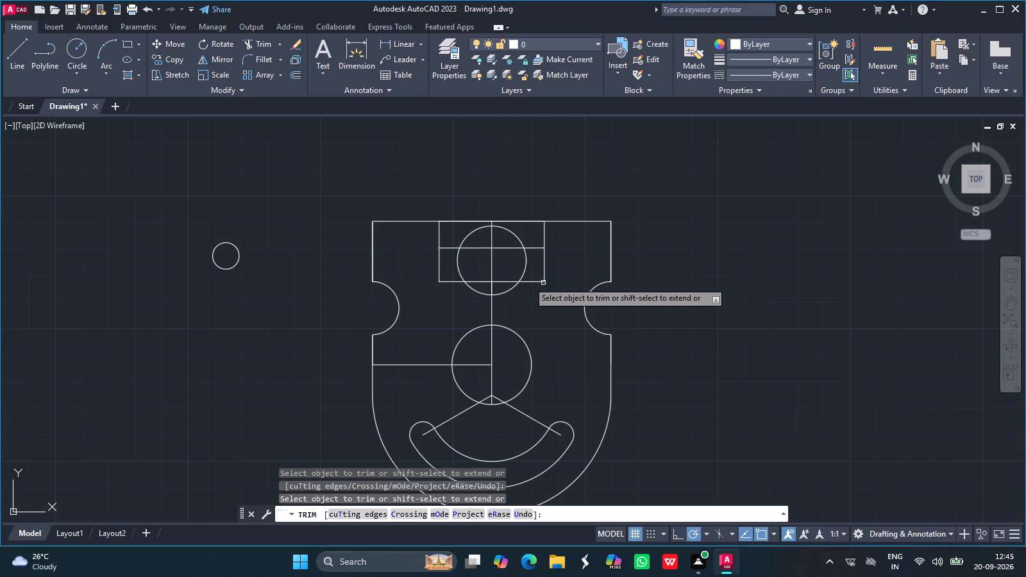
# Trim the two horizontal lines inside the radius 13 circle and the circle's side arcs between those lines.
pyautogui.click(482, 247)
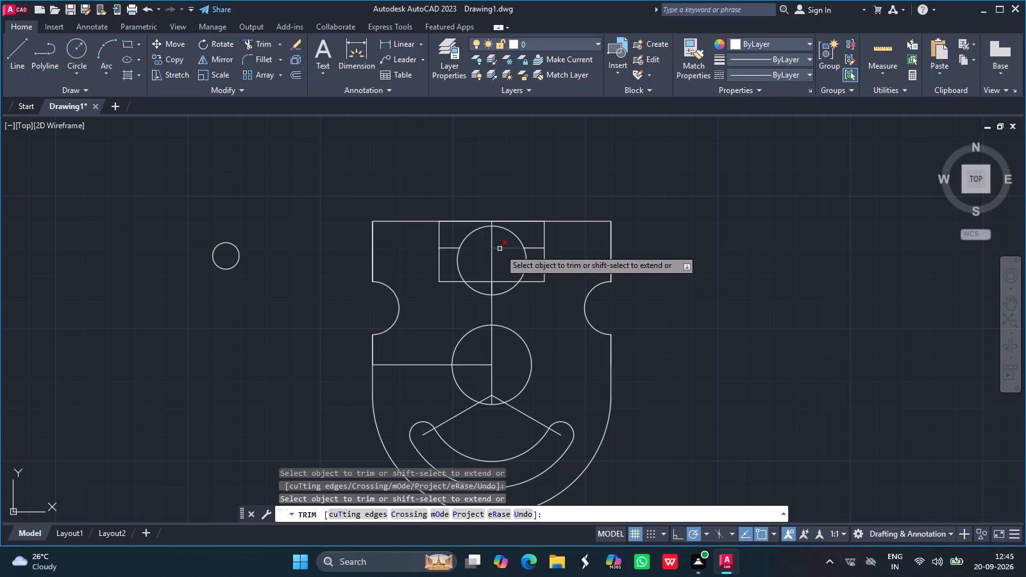
pyautogui.click(500, 249)
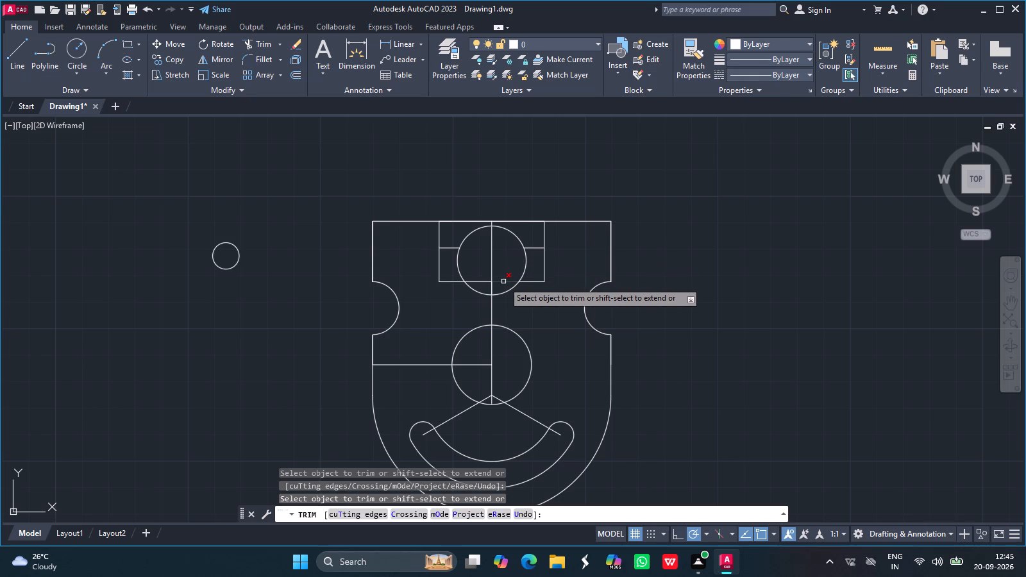
pyautogui.click(503, 281)
pyautogui.click(479, 281)
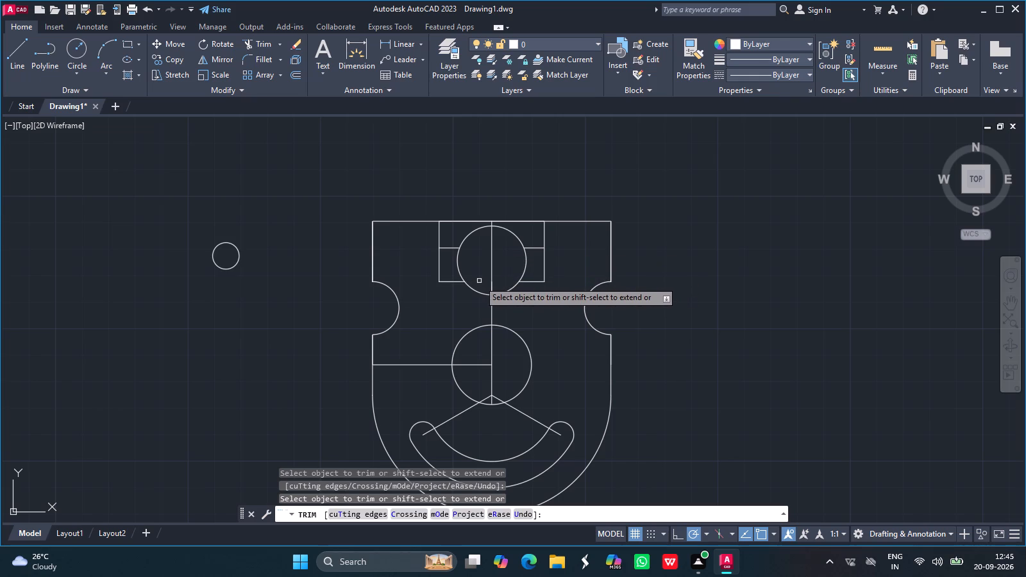
pyautogui.moveTo(457, 266); pyautogui.dragTo(536, 262)
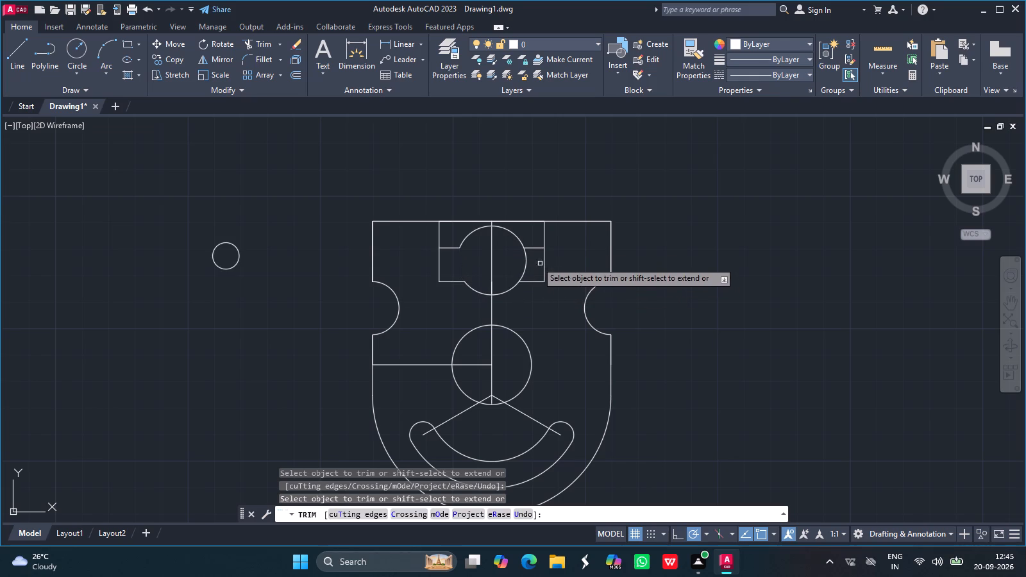
pyautogui.moveTo(536, 262); pyautogui.dragTo(526, 264)
pyautogui.click(526, 264)
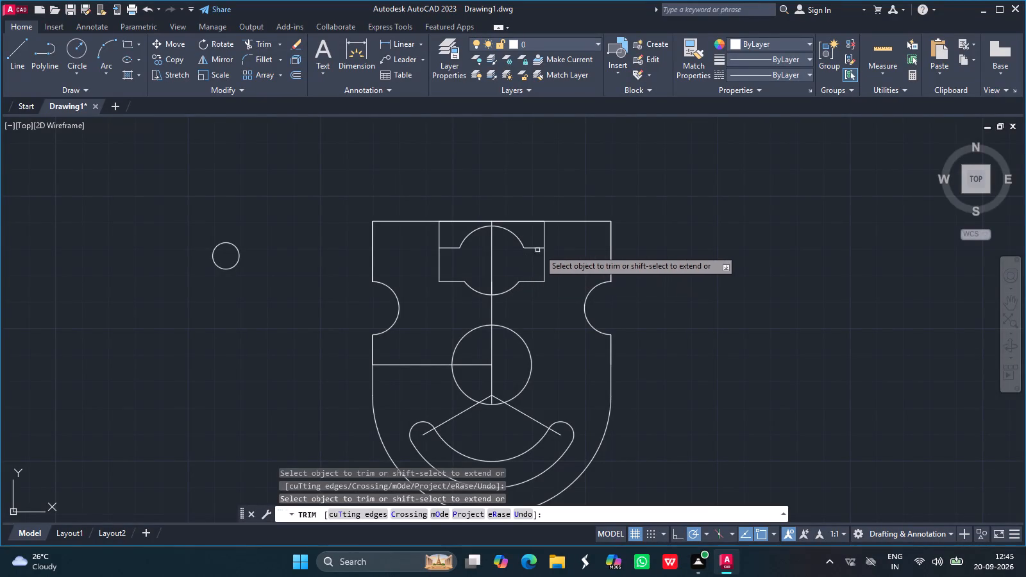
# Trim both inner vertical lines above the upper horizontal recess line.
pyautogui.moveTo(544, 234); pyautogui.dragTo(439, 237)
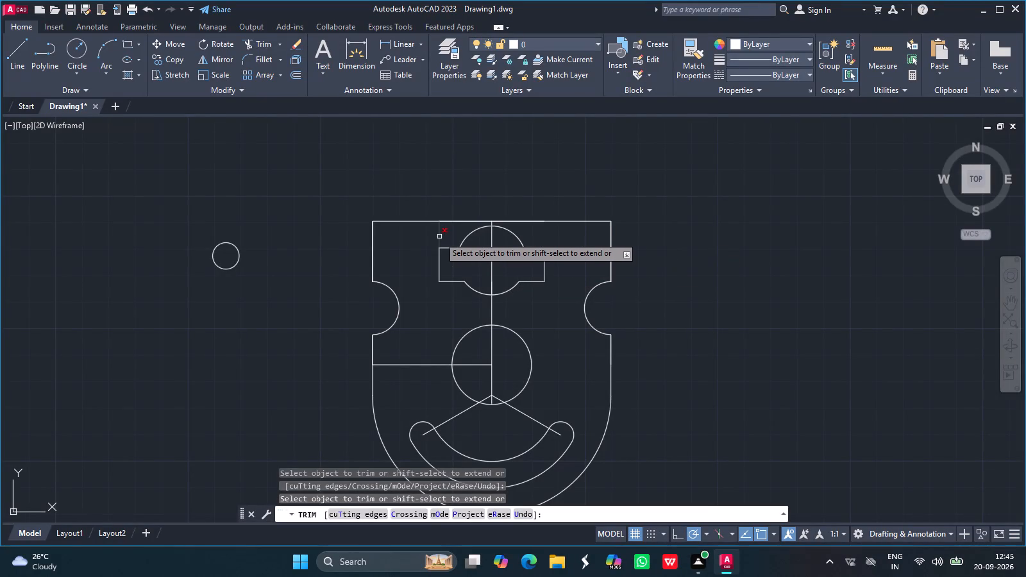
pyautogui.moveTo(439, 237); pyautogui.dragTo(439, 237)
pyautogui.click(439, 237)
pyautogui.press('Return')
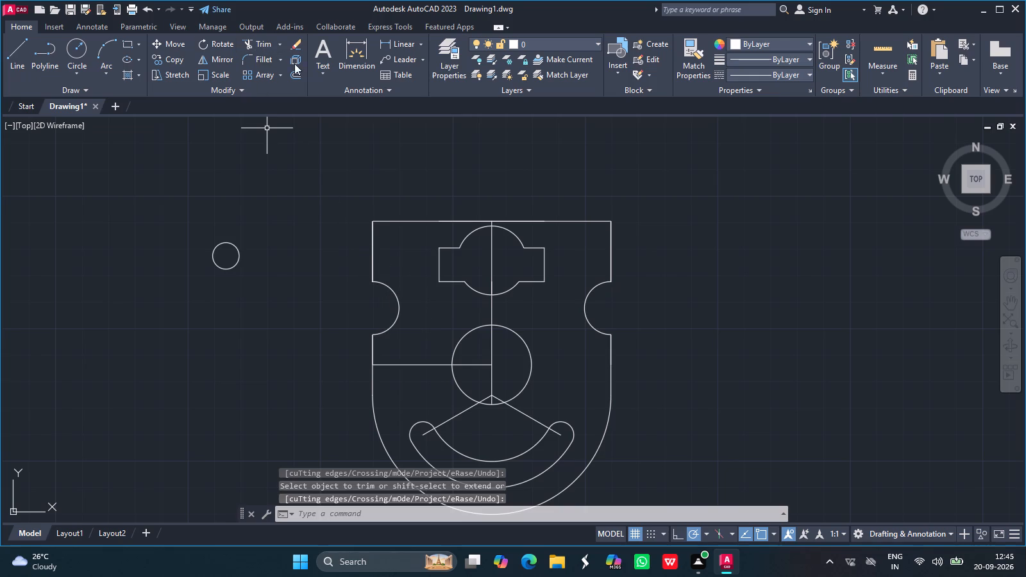
# Round the recess's left end by filleting its upper and lower horizontal lines with radius 12.7.
pyautogui.click(255, 57)
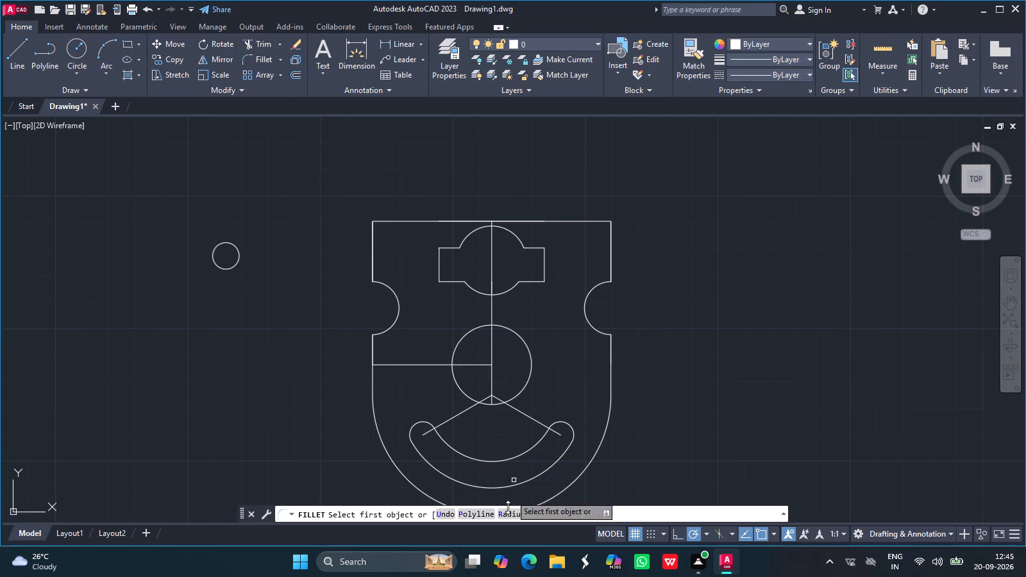
pyautogui.click(512, 516)
pyautogui.write('12')
pyautogui.write('.7')
pyautogui.press('Return')
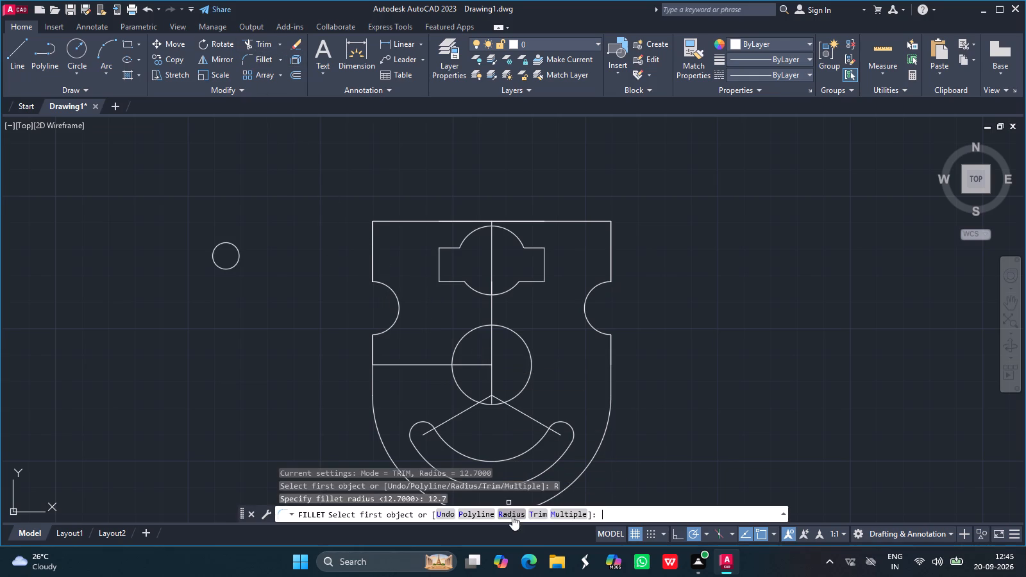
pyautogui.click(448, 281)
pyautogui.click(446, 247)
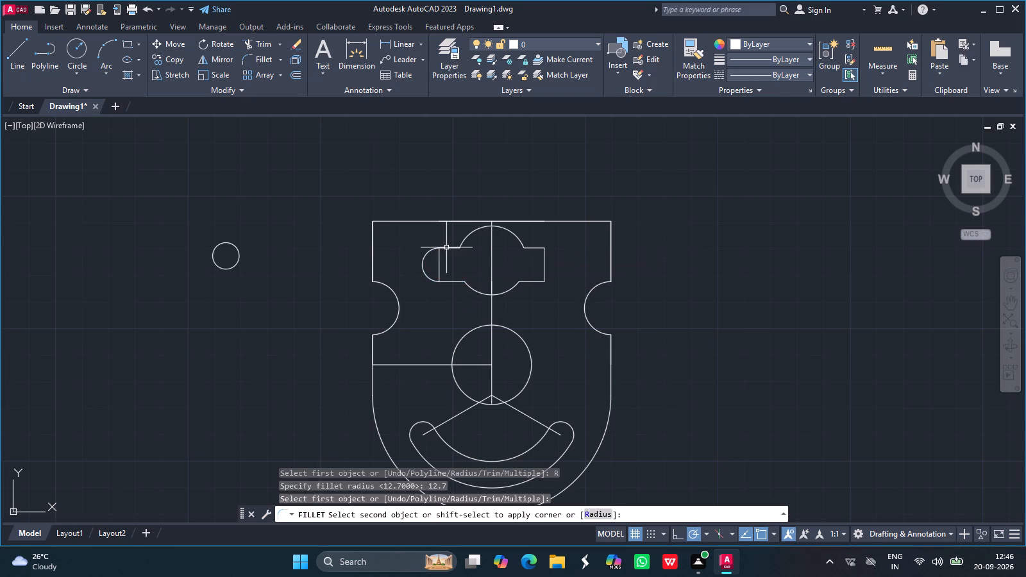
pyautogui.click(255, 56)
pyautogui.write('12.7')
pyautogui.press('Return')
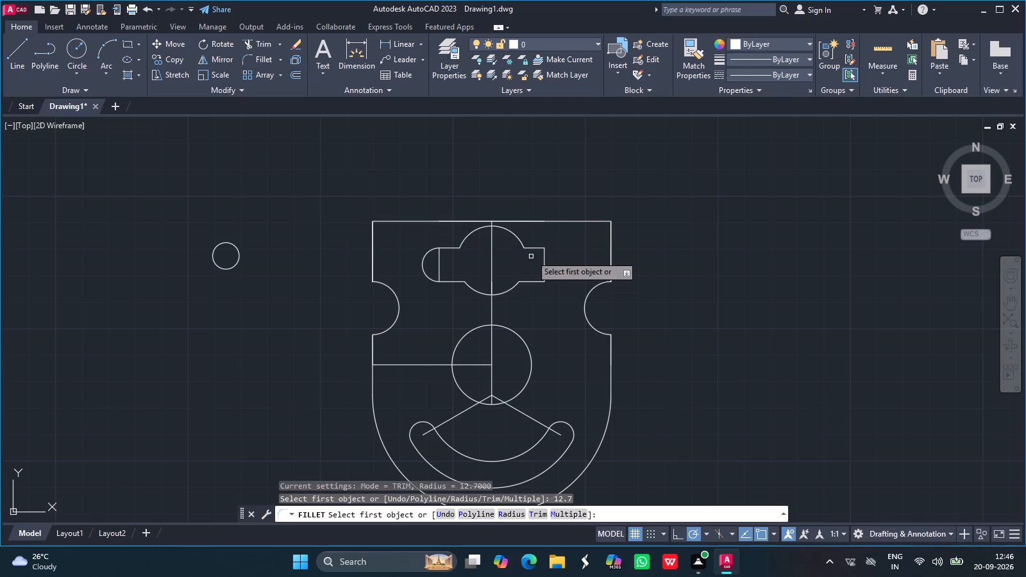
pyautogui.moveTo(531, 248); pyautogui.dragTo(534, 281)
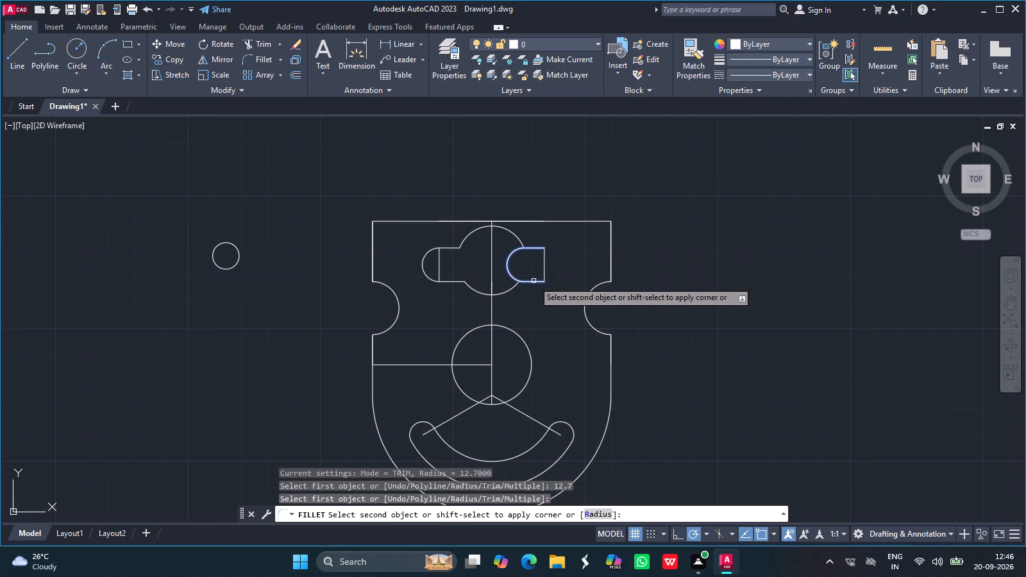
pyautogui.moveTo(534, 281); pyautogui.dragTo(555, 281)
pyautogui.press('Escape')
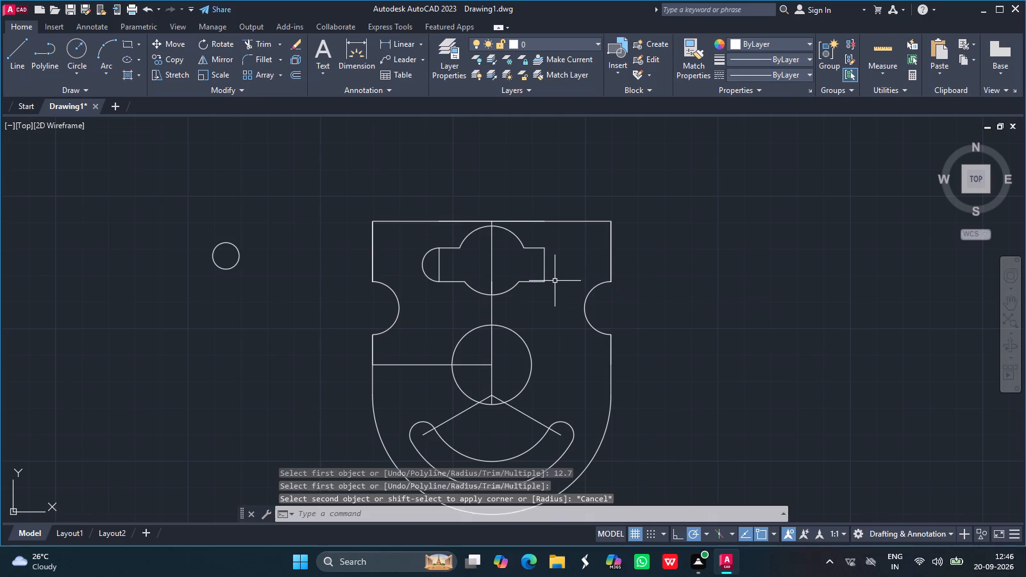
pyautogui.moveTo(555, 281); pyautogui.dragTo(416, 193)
# Round the recess's right end by filleting its lower and upper horizontal lines with radius 12.7.
pyautogui.click(249, 60)
pyautogui.click(512, 515)
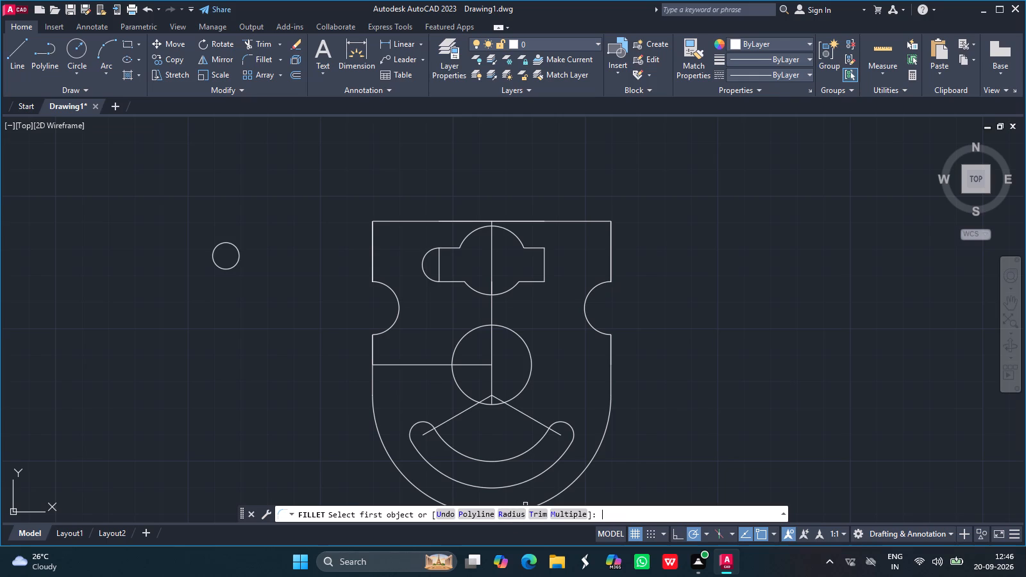
pyautogui.write('12')
pyautogui.press('.')
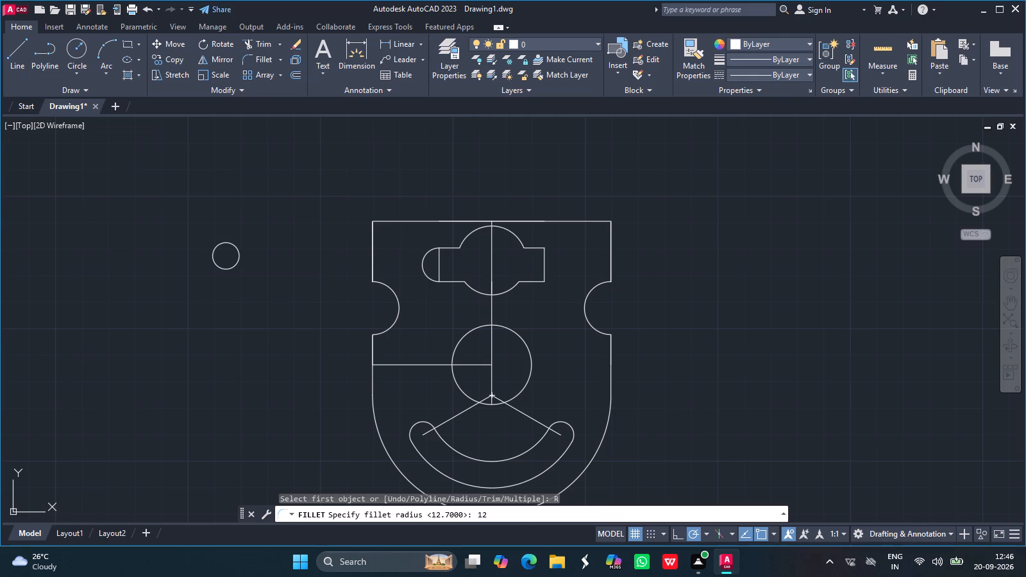
pyautogui.press('7')
pyautogui.press('Return')
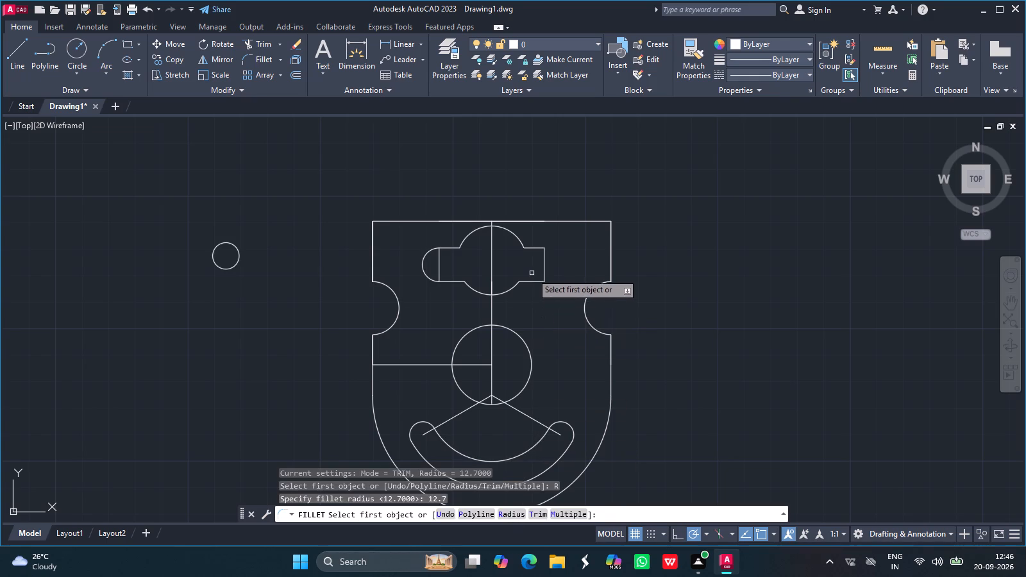
pyautogui.click(534, 280)
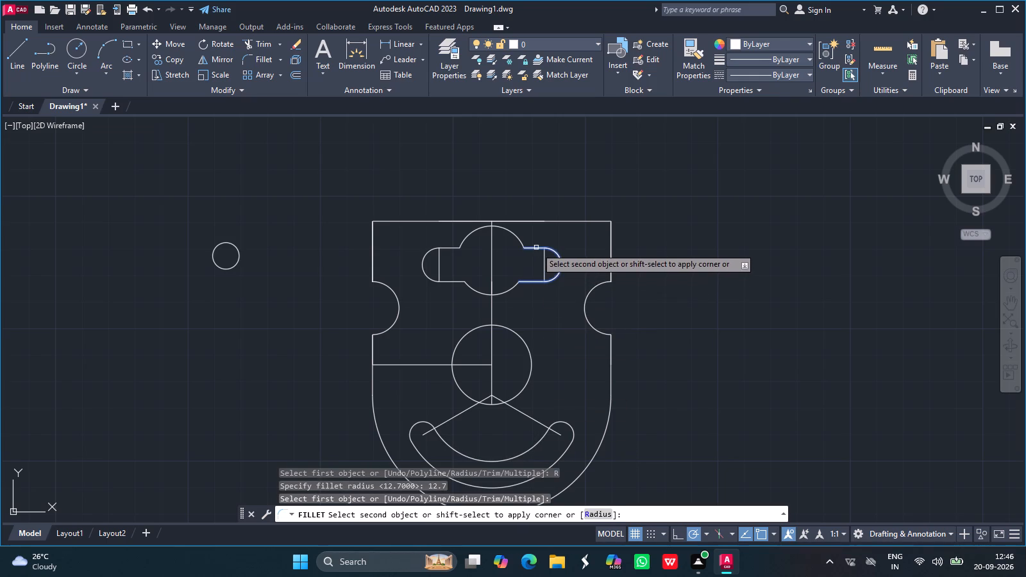
pyautogui.click(536, 247)
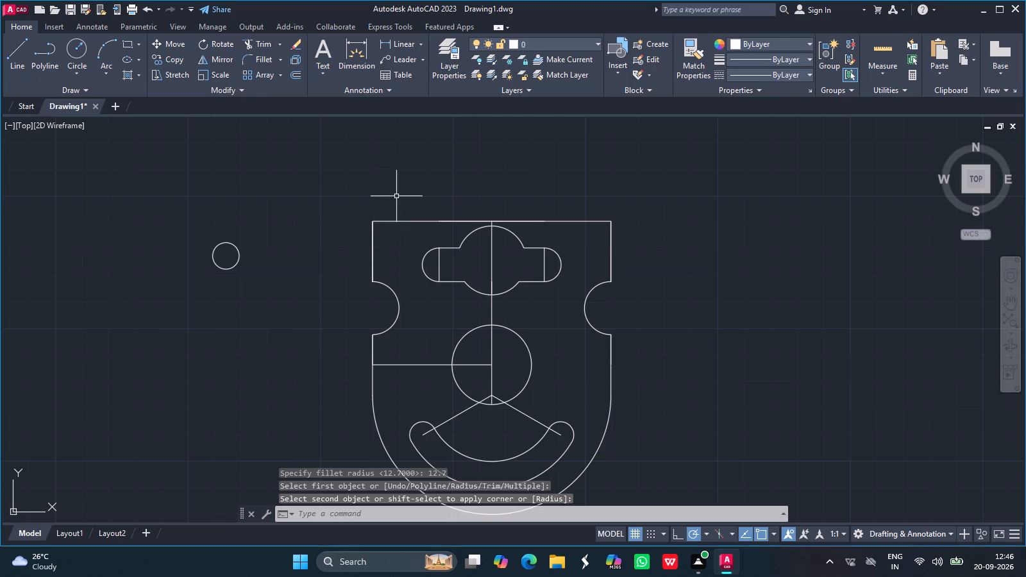
# Trim the leftover vertical lines inside both rounded ends of the top recess.
pyautogui.click(259, 39)
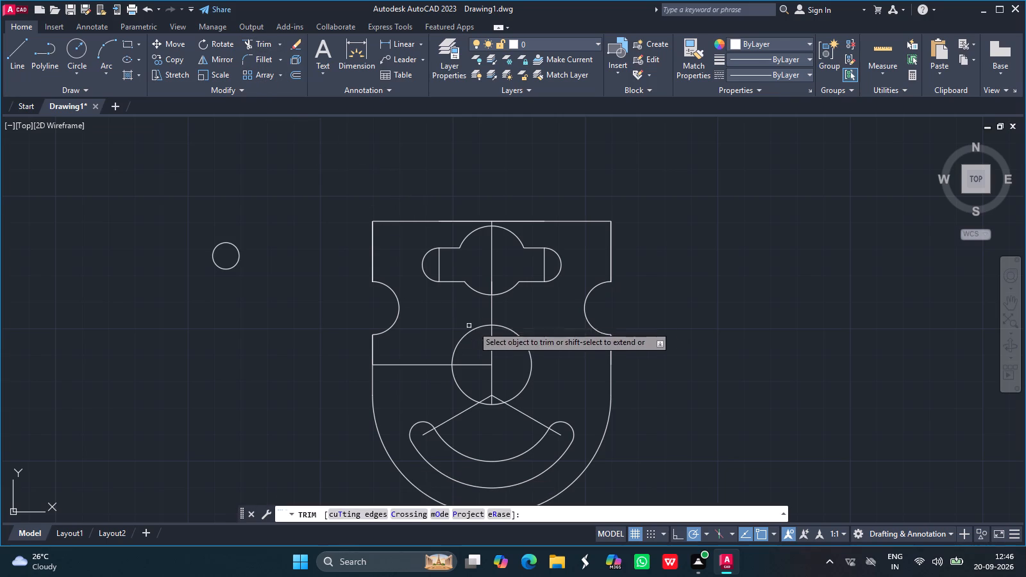
pyautogui.click(439, 262)
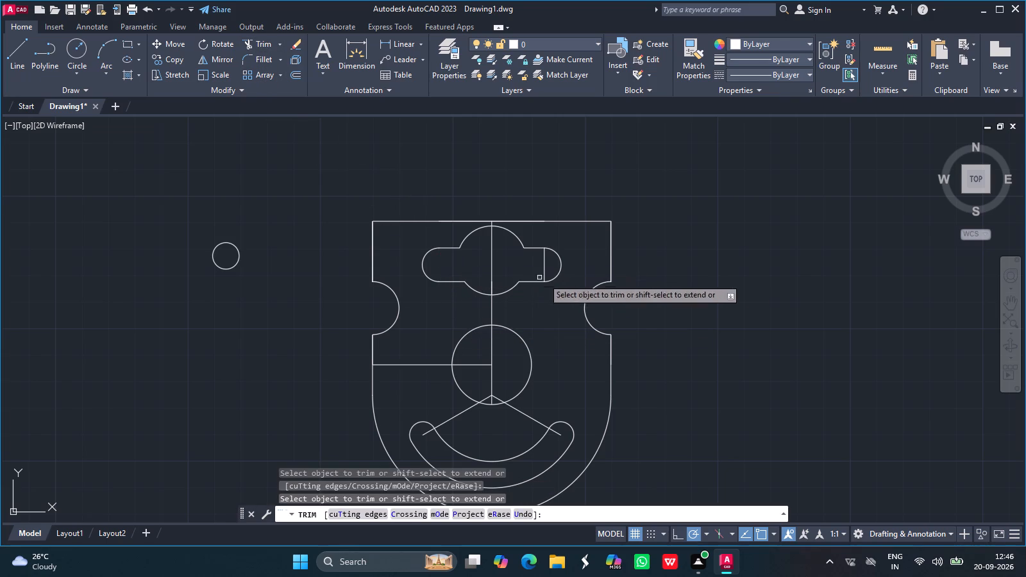
pyautogui.click(544, 262)
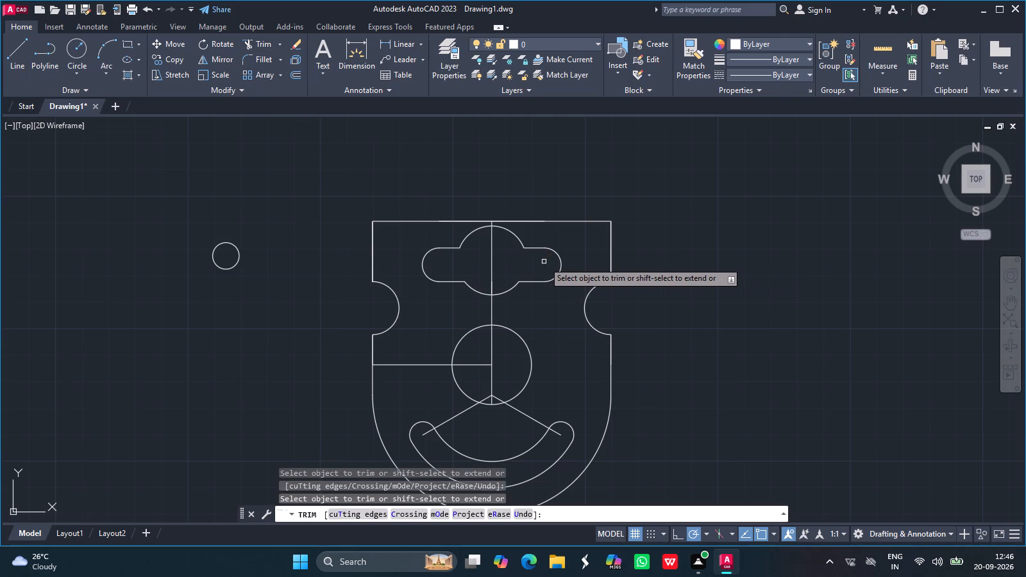
pyautogui.press('Return')
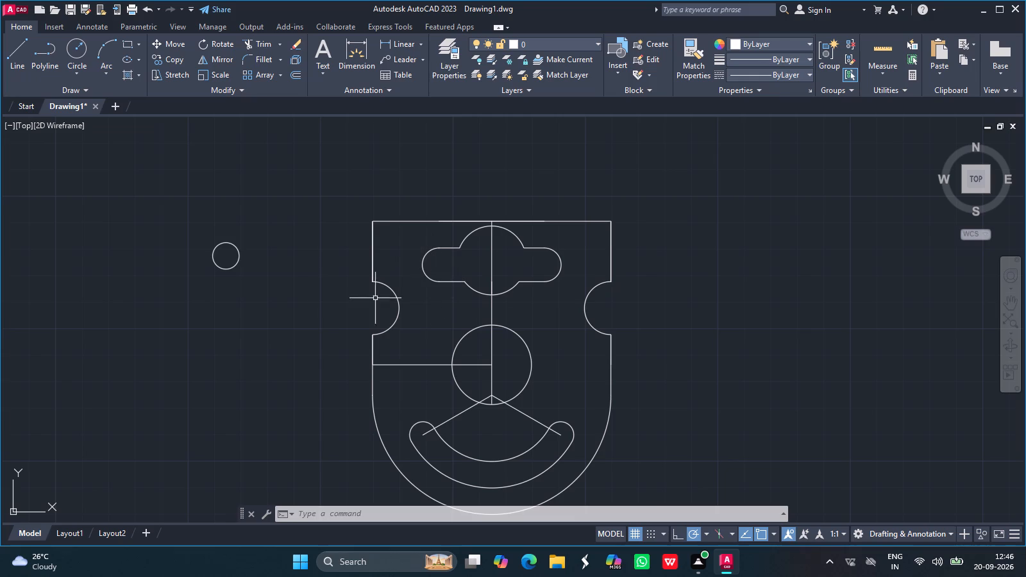
# Erase the loose small circle outside the part's outline.
pyautogui.moveTo(239, 292); pyautogui.dragTo(289, 237)
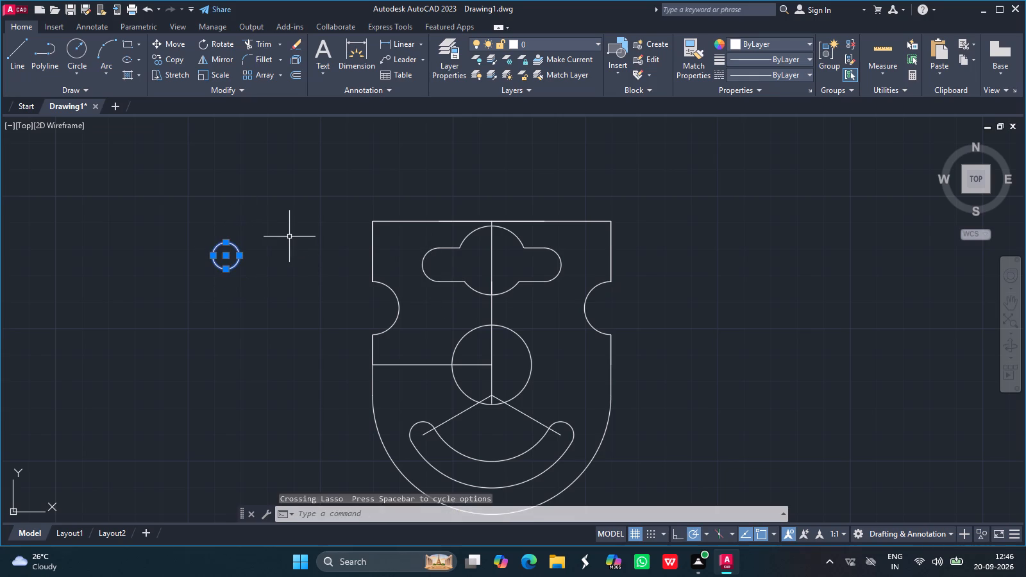
pyautogui.press('Delete')
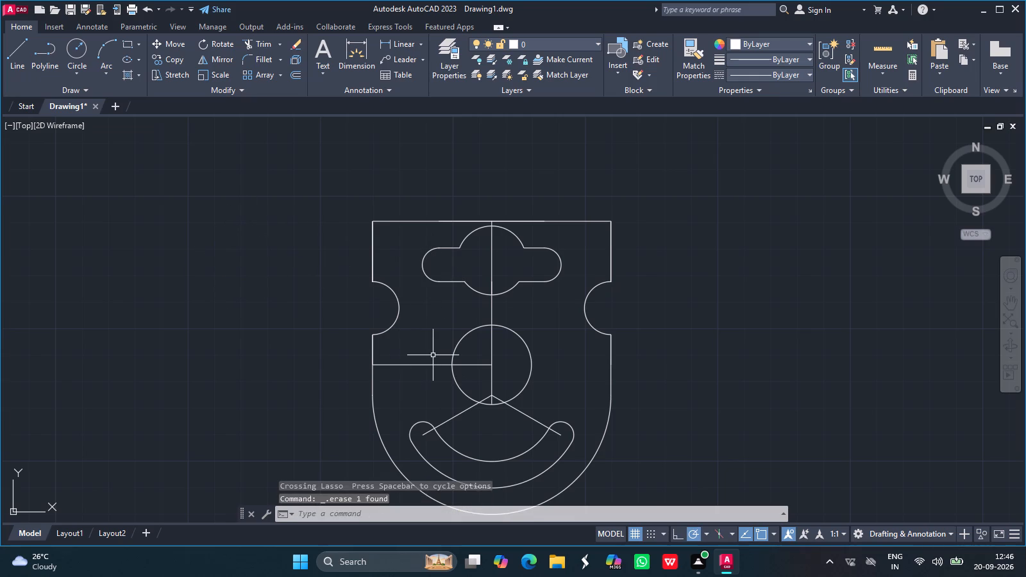
# Erase the horizontal construction line and the long vertical centre line that meet at the central circle's centre.
pyautogui.click(428, 364)
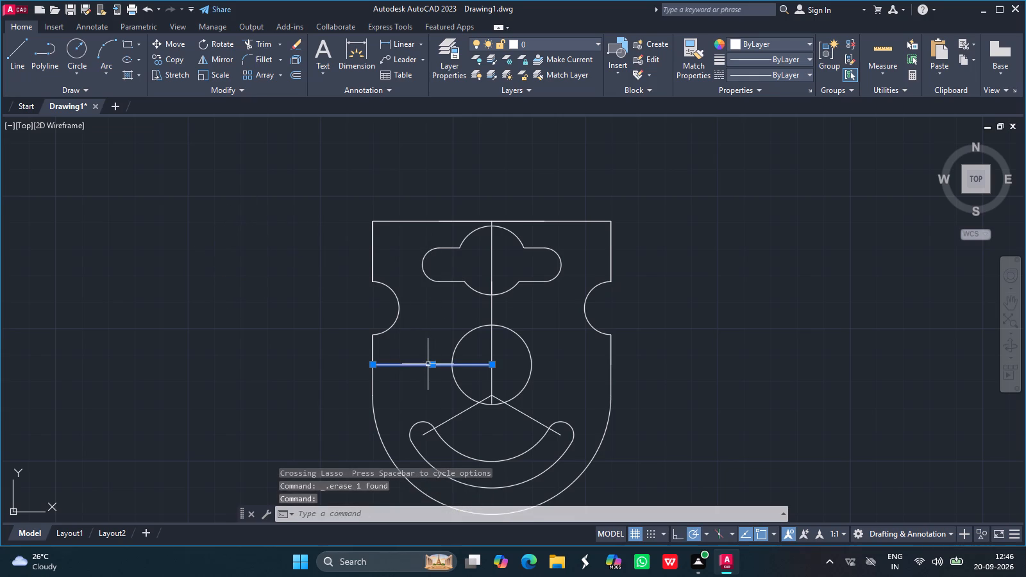
pyautogui.press('Delete')
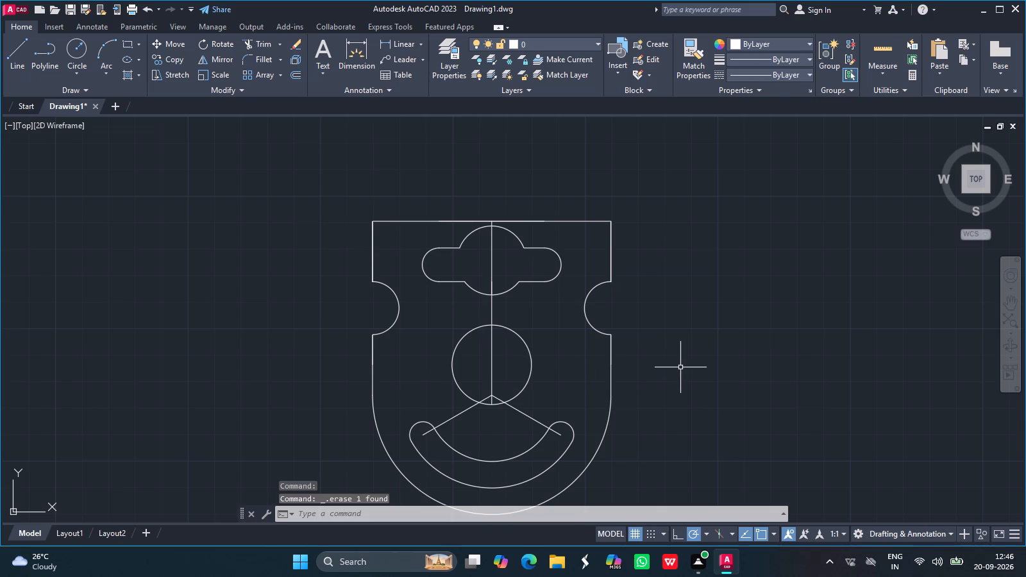
pyautogui.click(492, 348)
pyautogui.press('Delete')
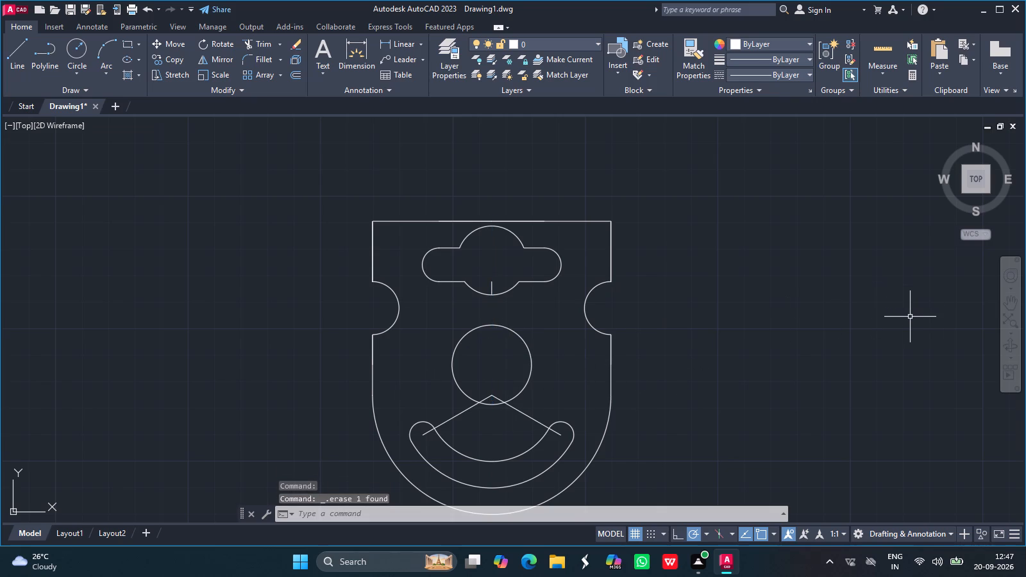
# Add a horizontal linear dimension for the part's overall width between its two top corners, placed above the top edge.
pyautogui.click(1014, 302)
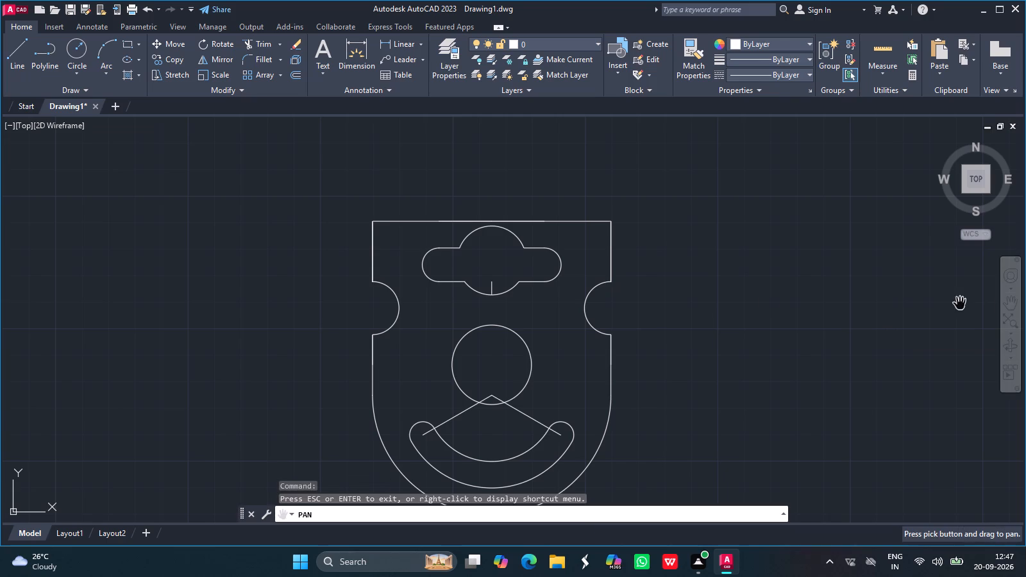
pyautogui.moveTo(491, 322); pyautogui.dragTo(490, 285)
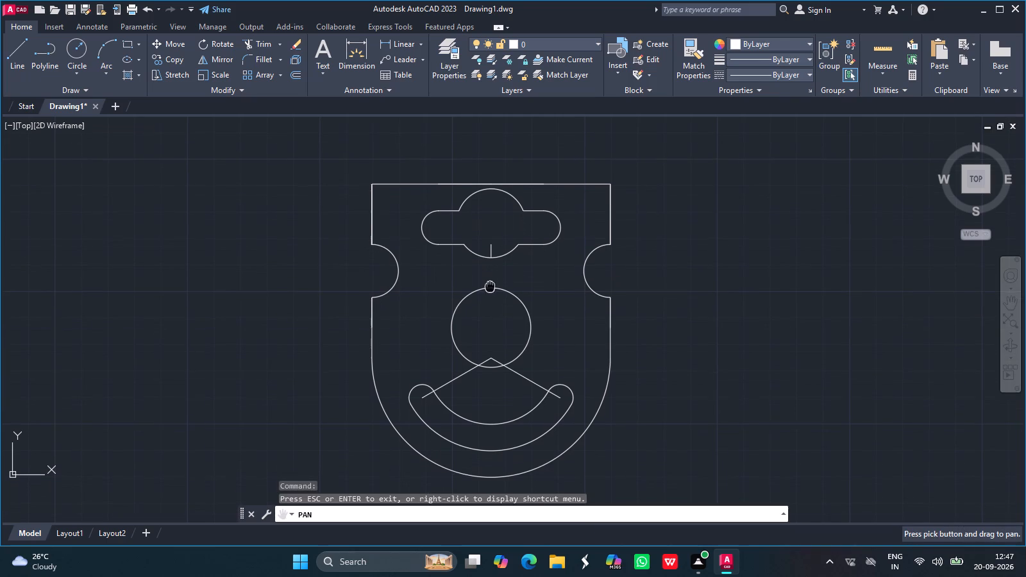
pyautogui.moveTo(490, 285); pyautogui.dragTo(491, 284)
pyautogui.press('Escape')
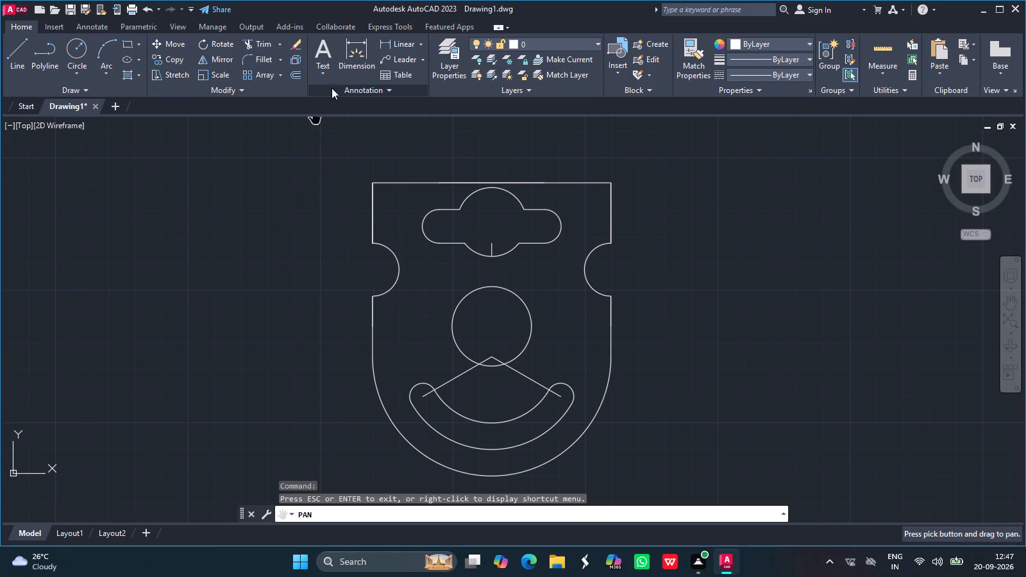
pyautogui.click(403, 39)
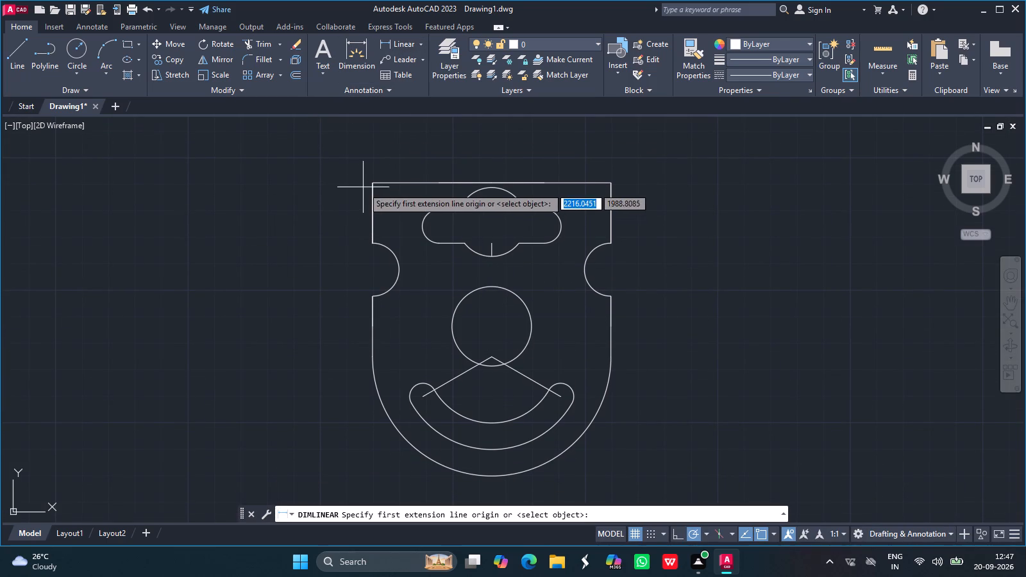
pyautogui.click(373, 183)
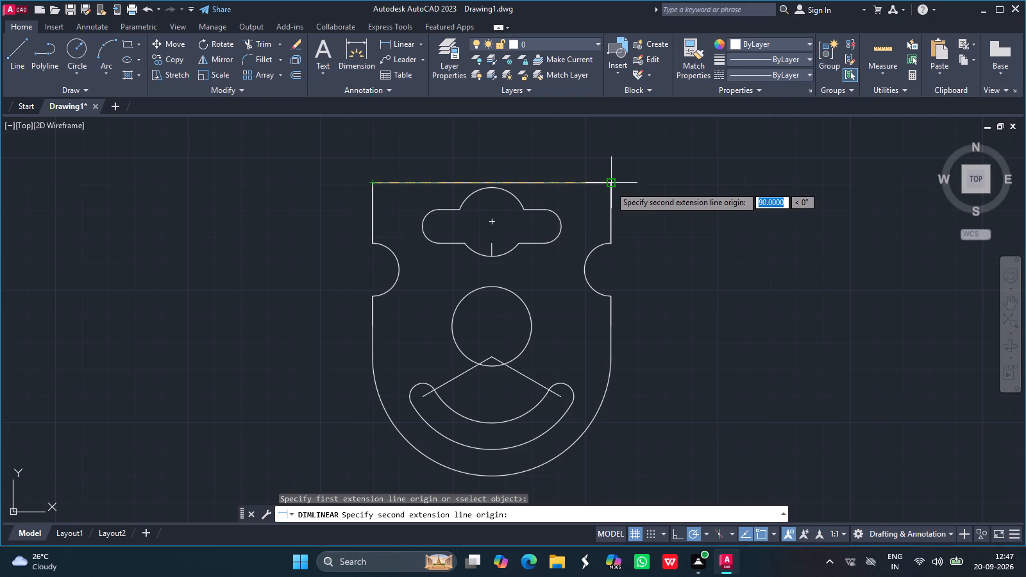
pyautogui.moveTo(613, 185); pyautogui.dragTo(611, 160)
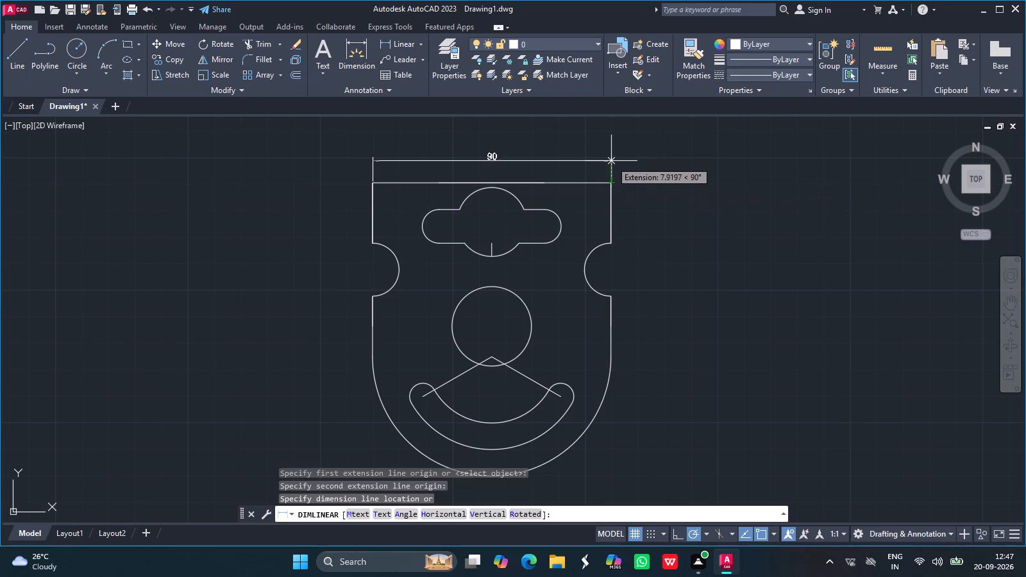
pyautogui.moveTo(611, 160); pyautogui.dragTo(610, 160)
pyautogui.click(610, 160)
# Add a horizontal linear dimension between the centres of the recess's two end arcs, placed just below the overall width dimension.
pyautogui.click(396, 46)
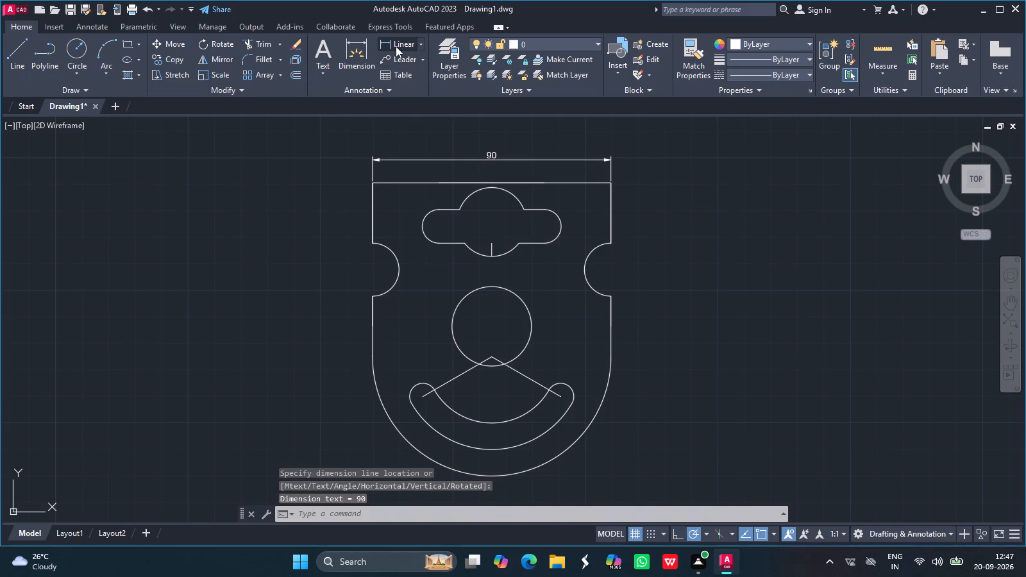
pyautogui.click(442, 223)
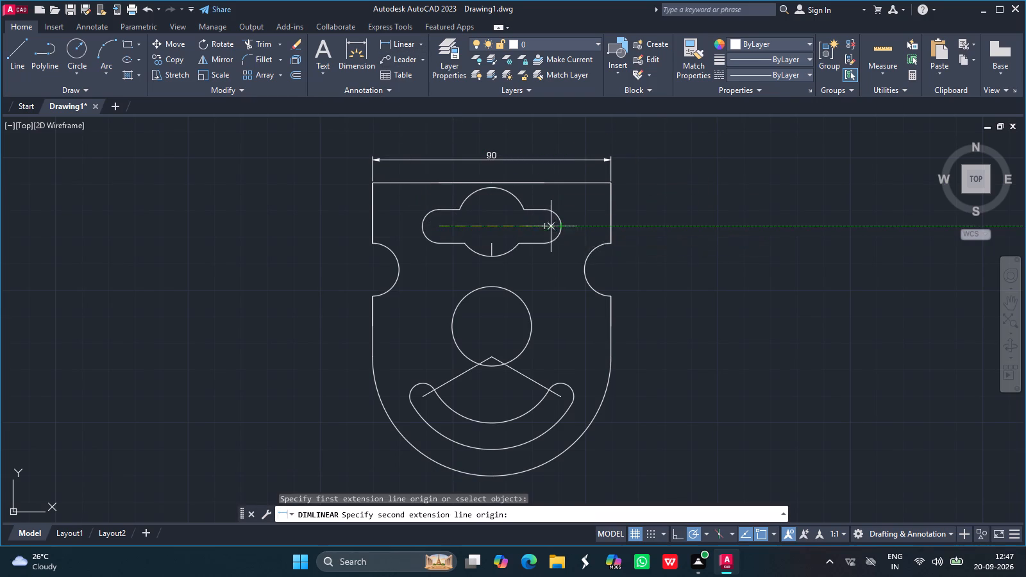
pyautogui.moveTo(546, 225); pyautogui.dragTo(535, 173)
pyautogui.click(535, 173)
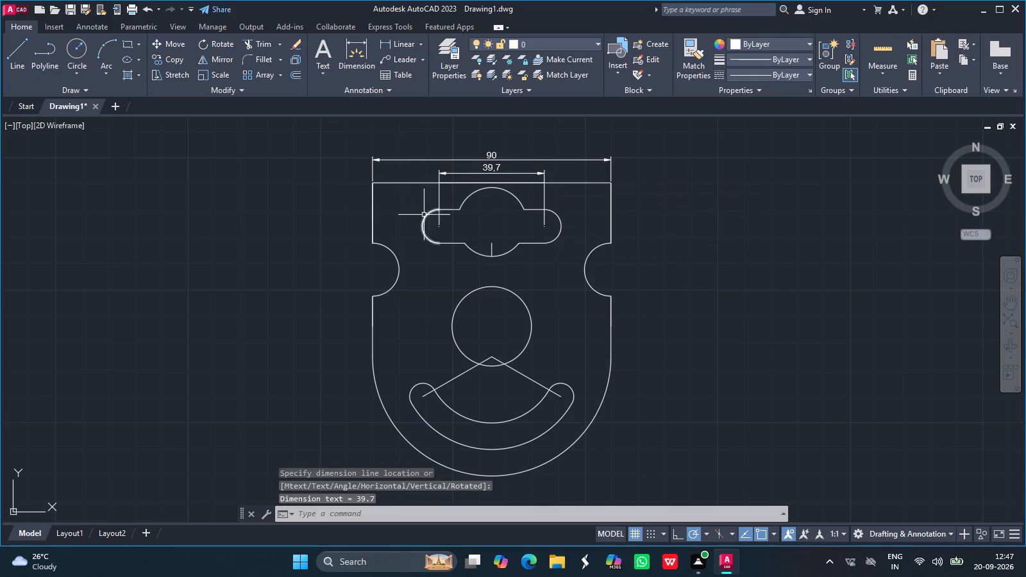
# Erase the short leftover vertical line at the bottom of the top recess.
pyautogui.click(493, 247)
pyautogui.press('BackSpace')
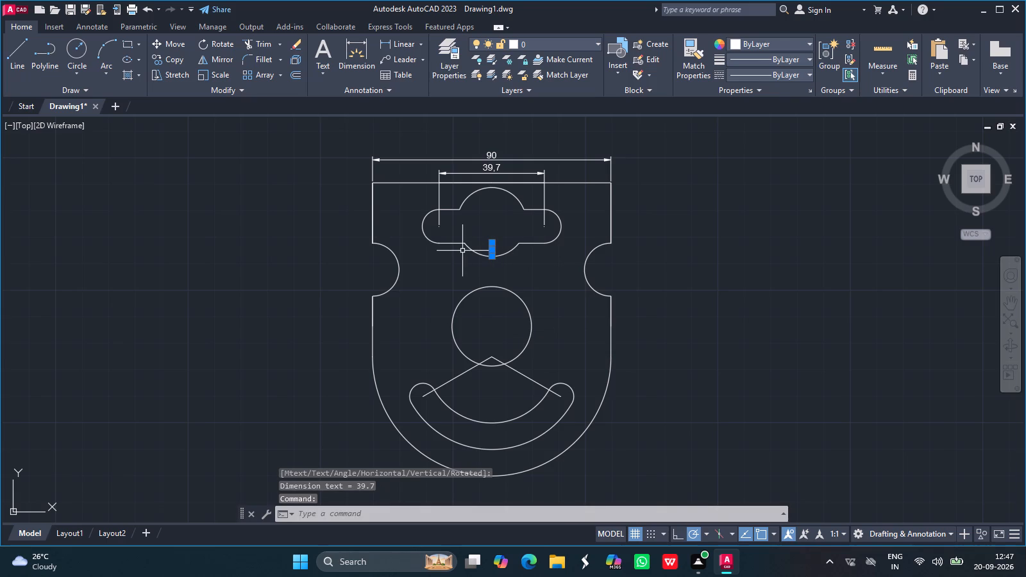
pyautogui.press('Delete')
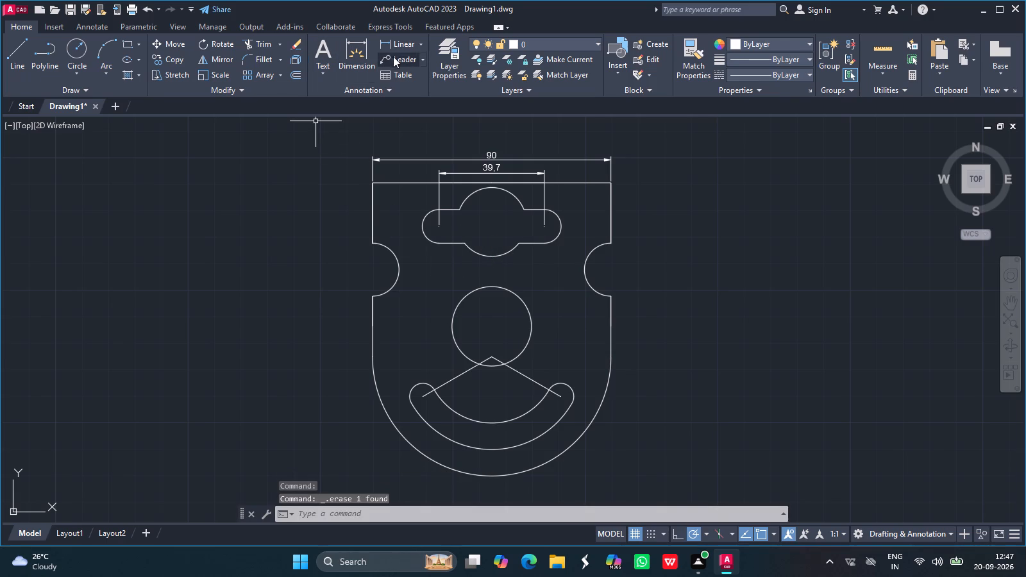
# Add a vertical linear dimension from the lowest point of the recess's bottom arc to its lower horizontal line.
pyautogui.click(398, 42)
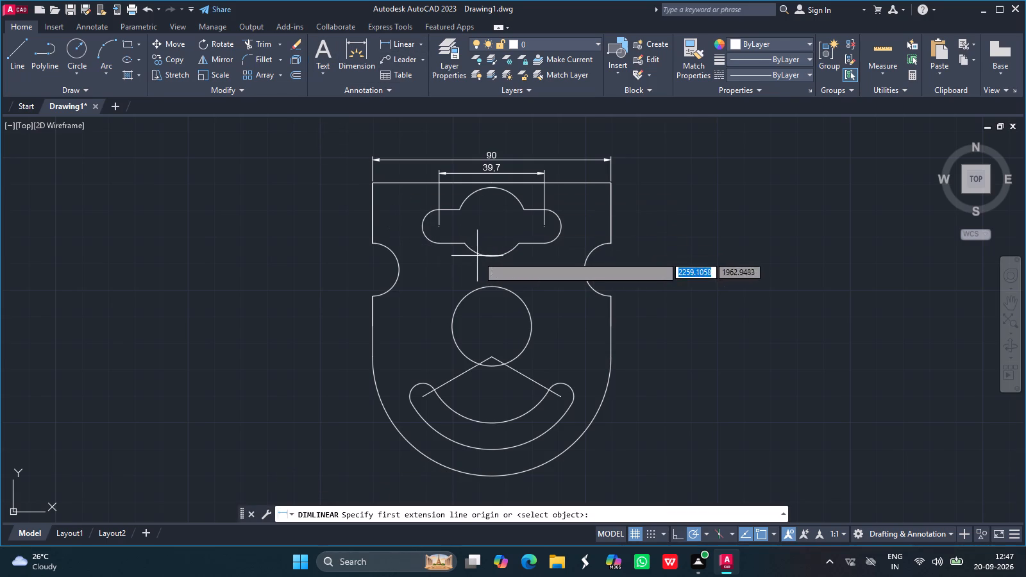
pyautogui.moveTo(490, 255); pyautogui.dragTo(462, 245)
pyautogui.moveTo(462, 245); pyautogui.dragTo(451, 254)
pyautogui.click(451, 254)
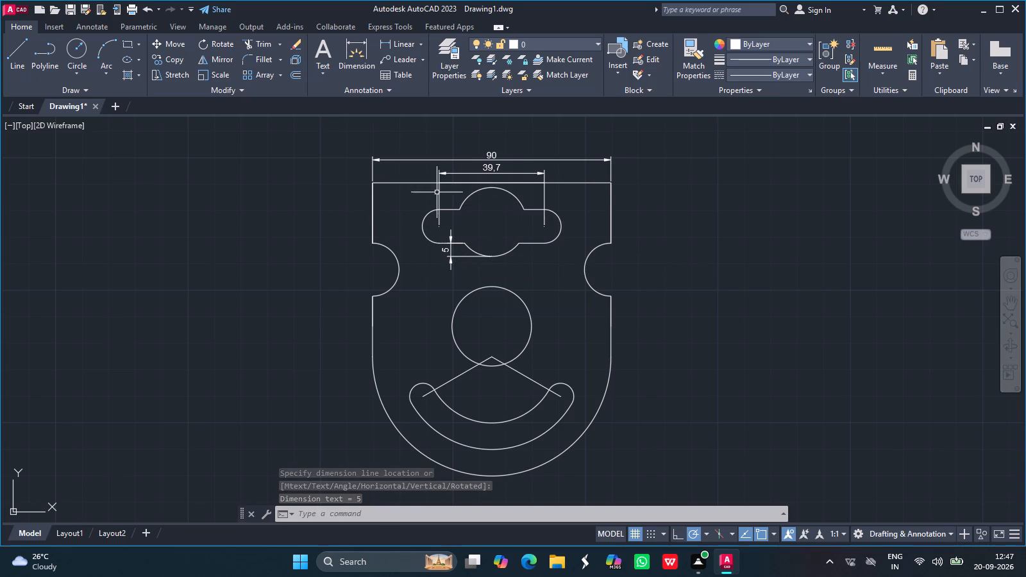
# Add a vertical linear dimension from the left notch's centre to the top-left corner, placed just outside the left edge.
pyautogui.click(398, 46)
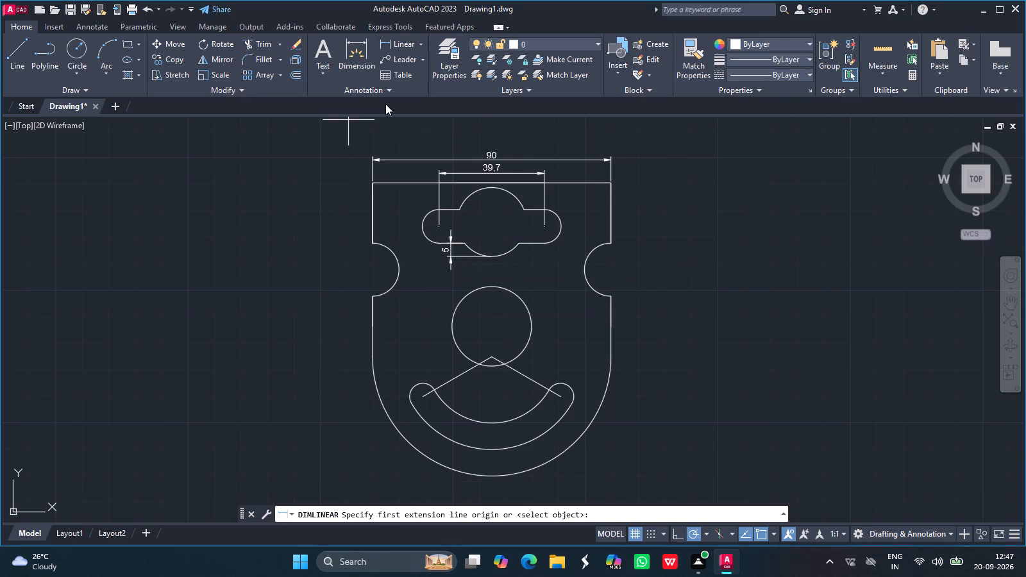
pyautogui.click(375, 268)
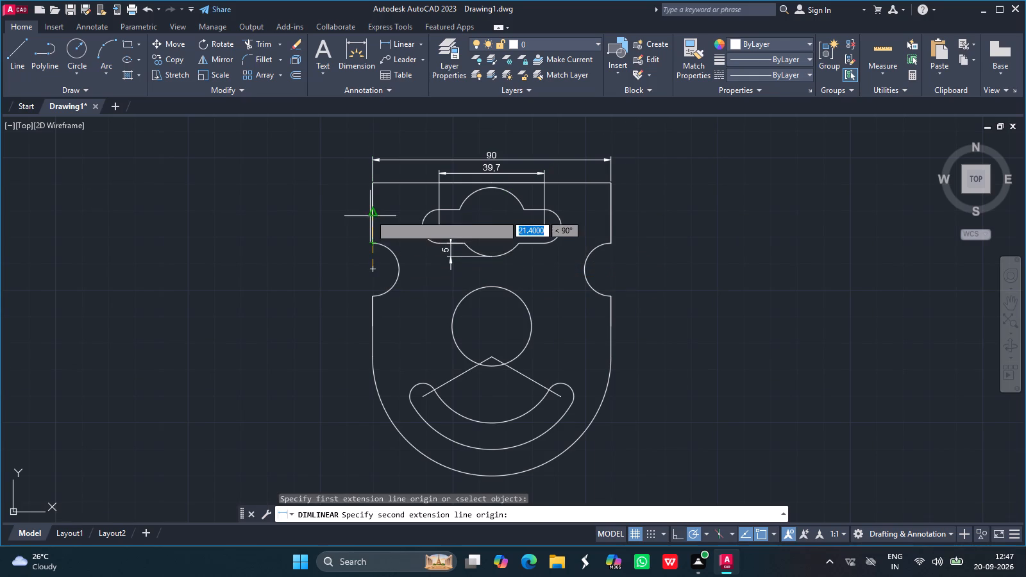
pyautogui.moveTo(372, 185); pyautogui.dragTo(357, 190)
pyautogui.moveTo(357, 190); pyautogui.dragTo(365, 35)
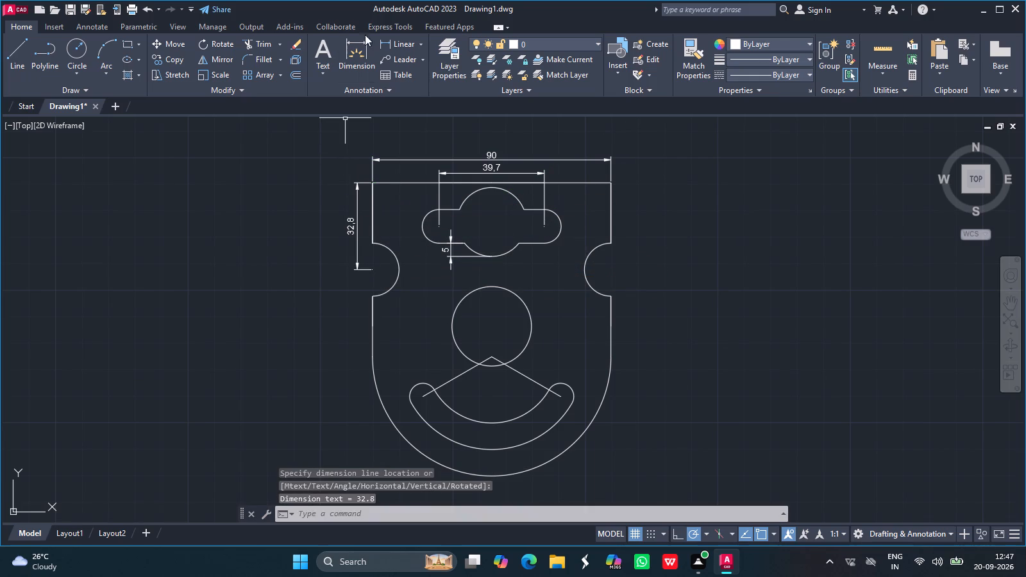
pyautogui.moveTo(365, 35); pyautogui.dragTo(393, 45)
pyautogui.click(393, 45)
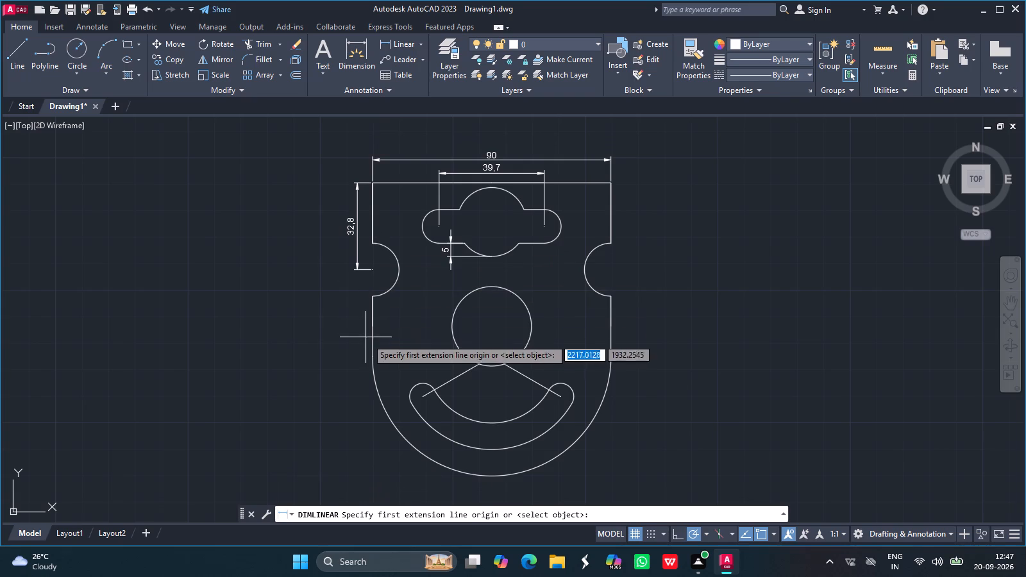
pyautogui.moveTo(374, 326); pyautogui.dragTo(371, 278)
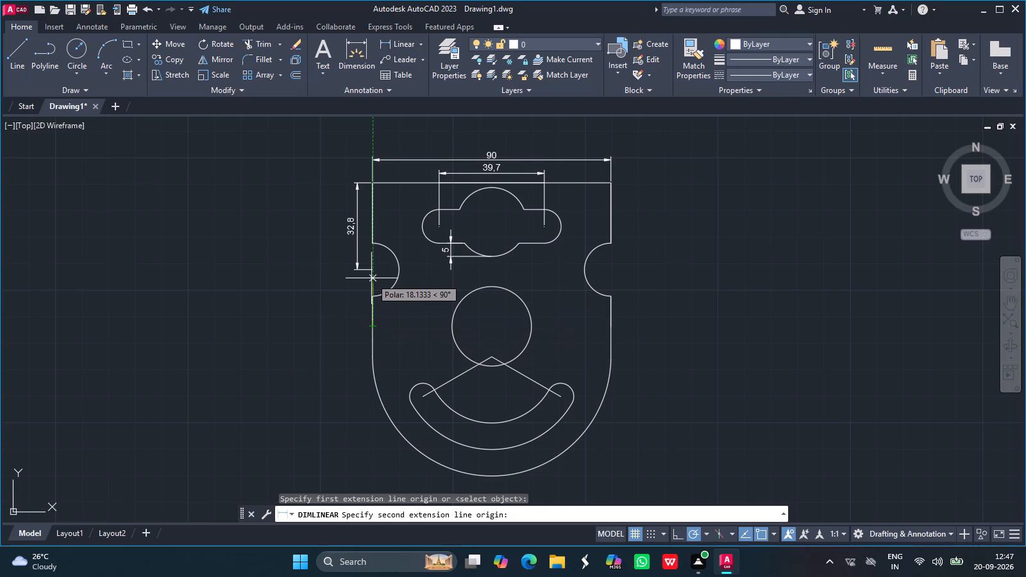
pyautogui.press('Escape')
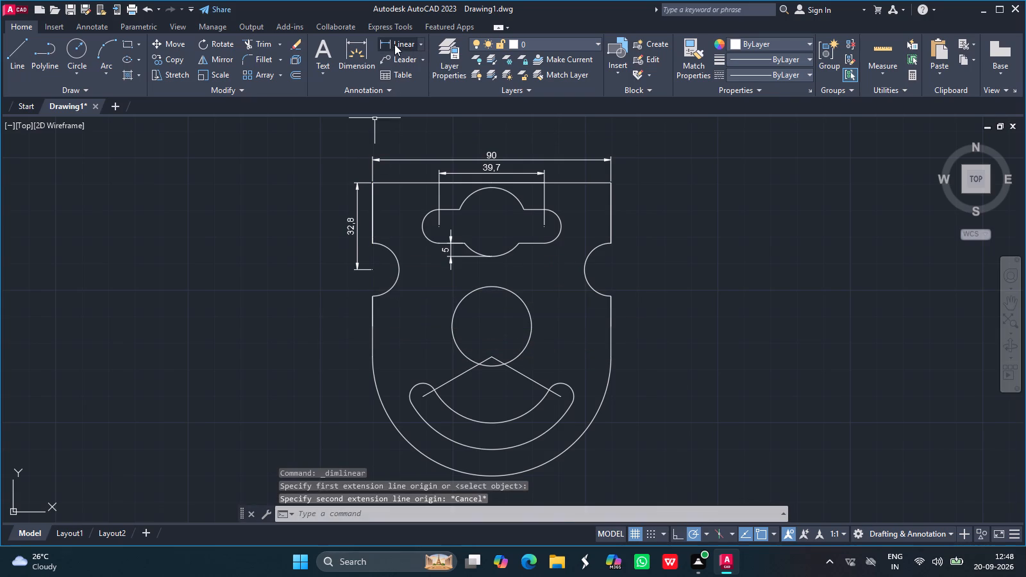
# Add a vertical linear dimension from the central circle's centre to the top-left corner, placed outside the notch dimension.
pyautogui.click(393, 44)
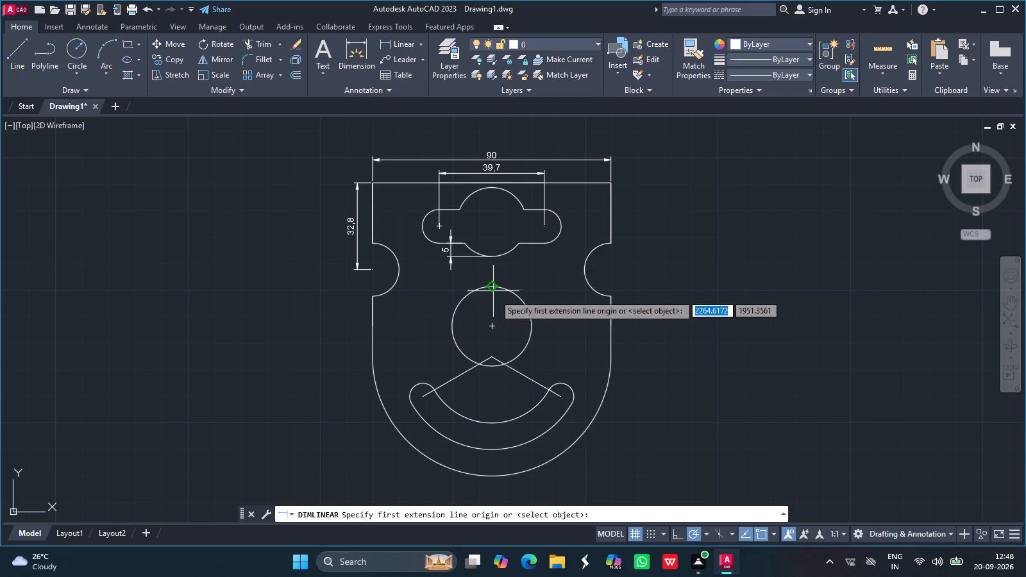
pyautogui.moveTo(494, 324); pyautogui.dragTo(378, 326)
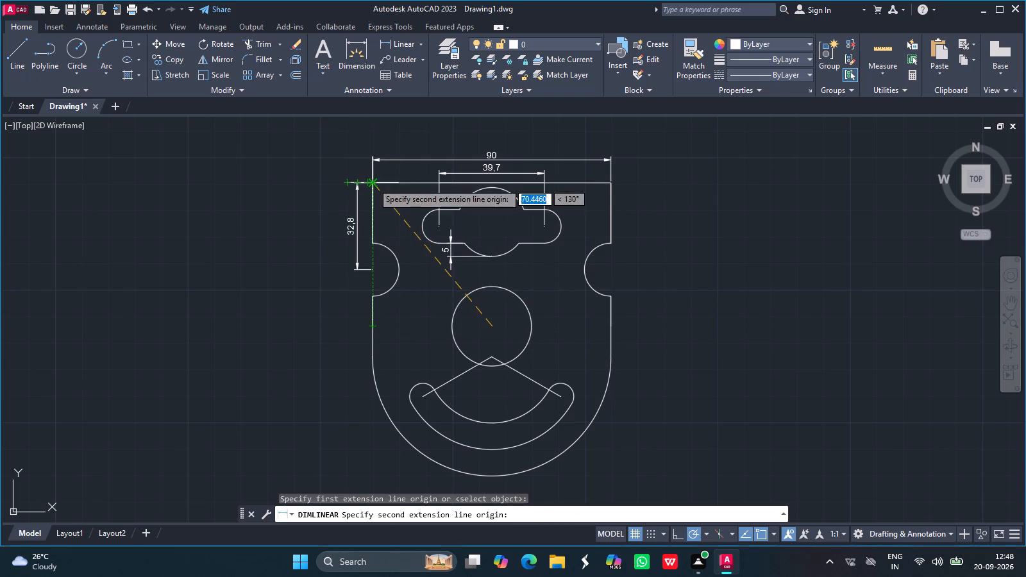
pyautogui.moveTo(373, 183); pyautogui.dragTo(319, 194)
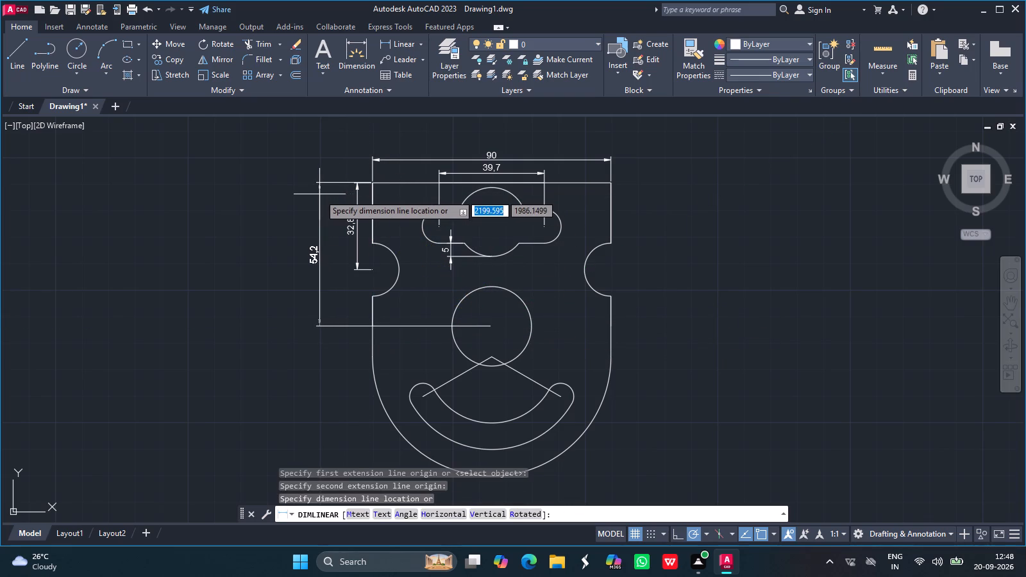
pyautogui.click(319, 194)
# Add a vertical linear dimension from the apex of the two slanted slot lines to the top-left corner, placed as the outermost left dimension.
pyautogui.click(396, 42)
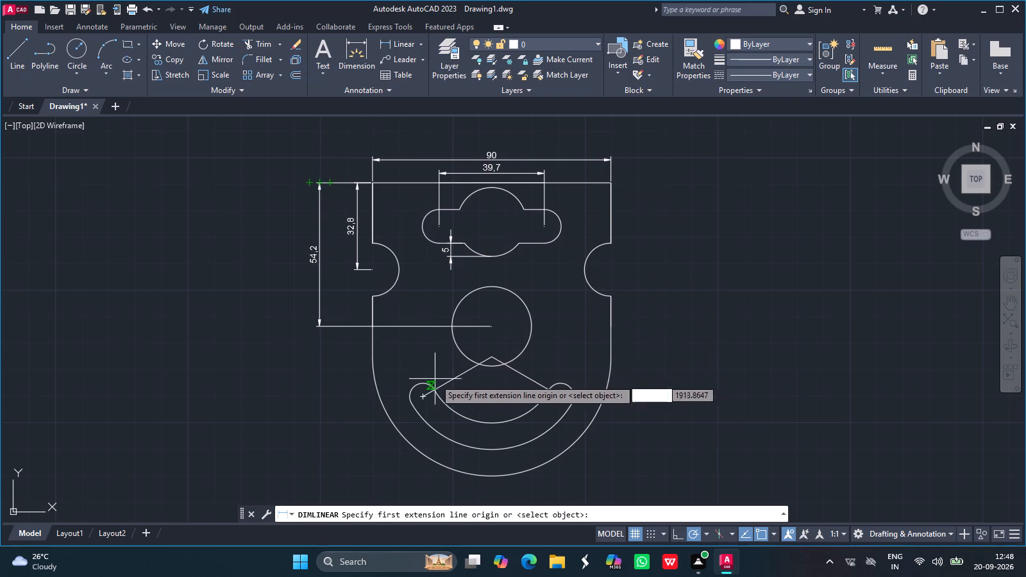
pyautogui.moveTo(490, 360); pyautogui.dragTo(357, 367)
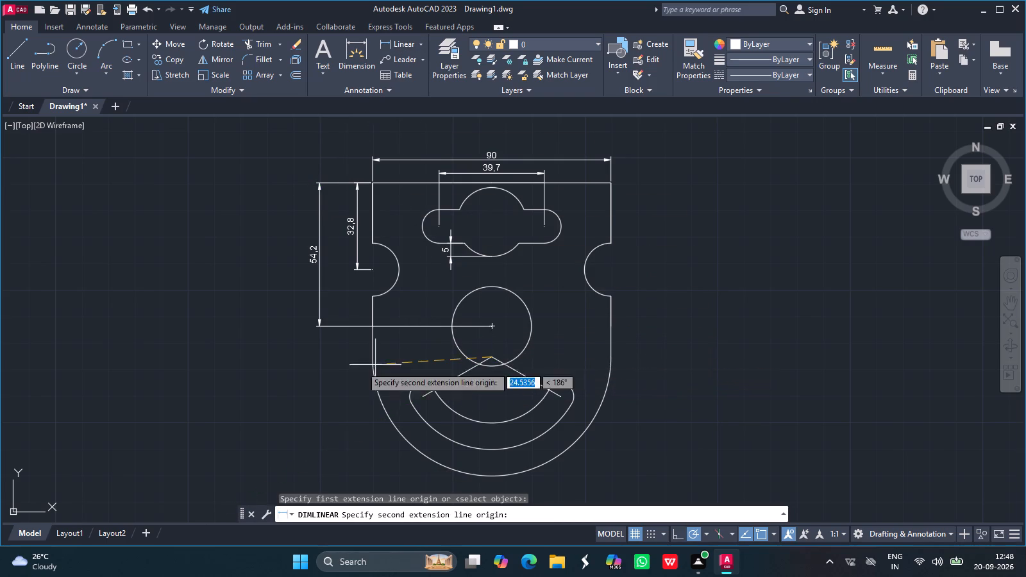
pyautogui.moveTo(357, 367); pyautogui.dragTo(331, 371)
pyautogui.moveTo(372, 184); pyautogui.dragTo(283, 211)
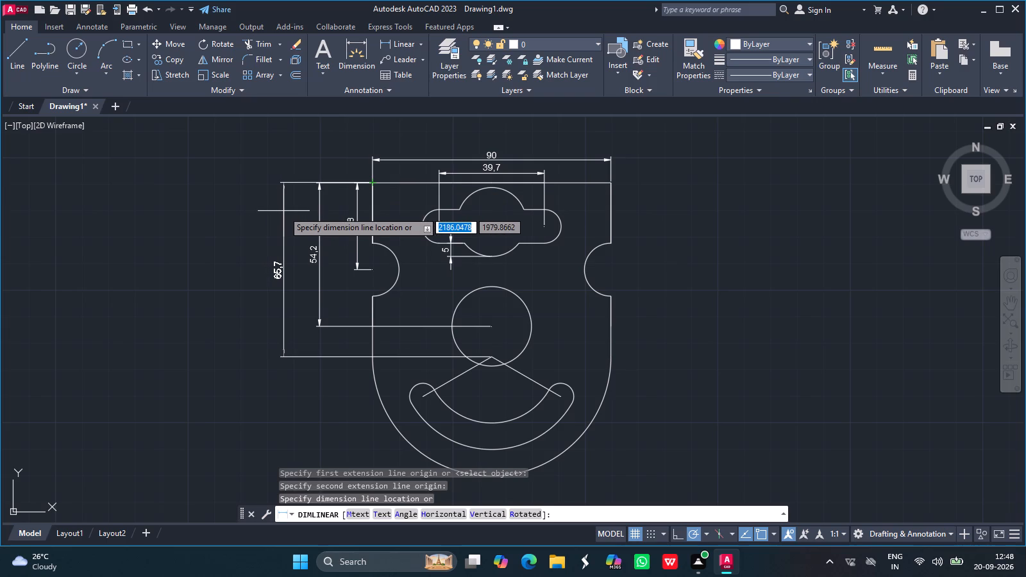
pyautogui.moveTo(283, 211); pyautogui.dragTo(288, 212)
pyautogui.click(288, 212)
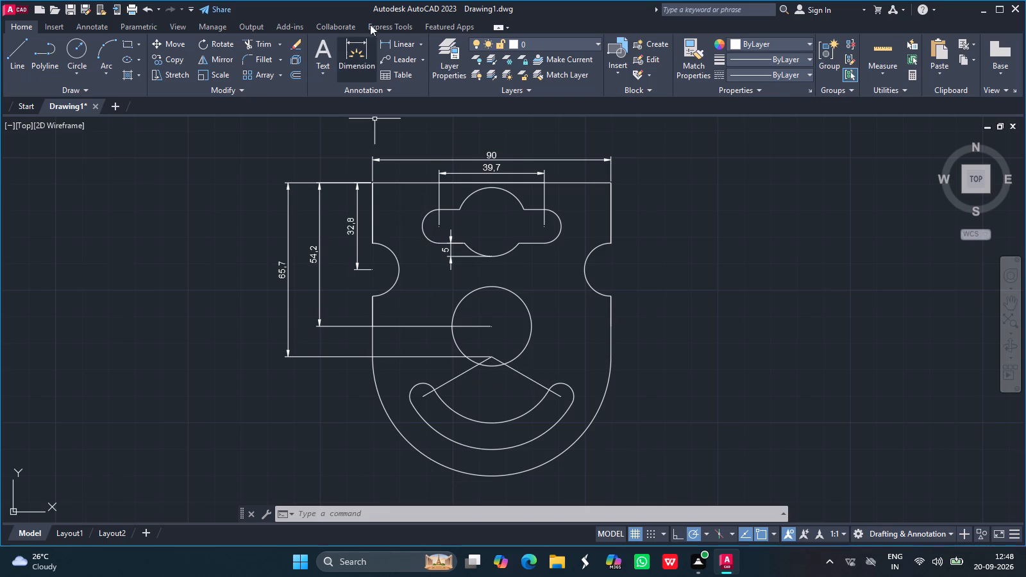
# Add a vertical linear dimension from the curved slot's lowest point to the outline's bottom point, placed right of the arc's base.
pyautogui.click(401, 44)
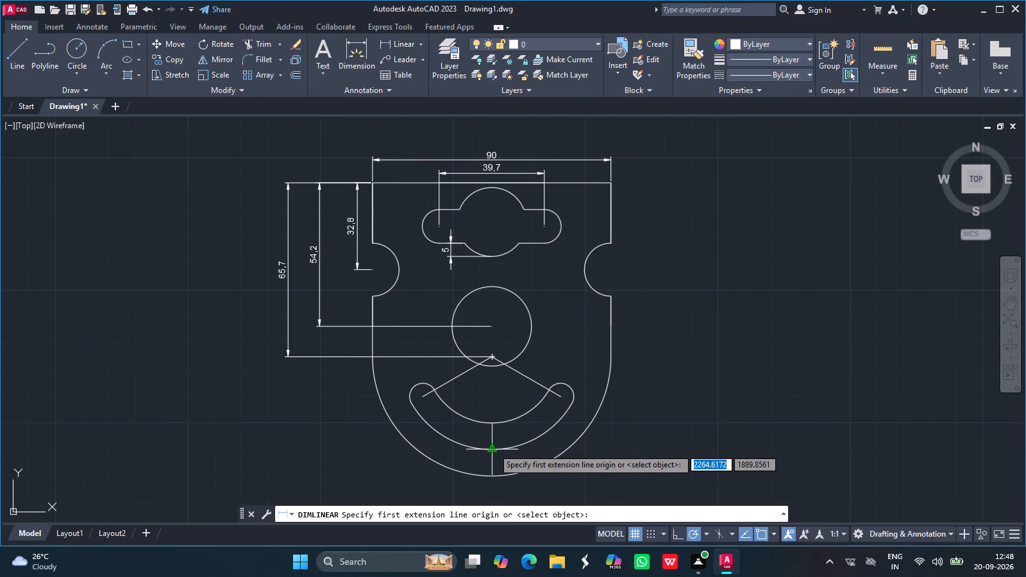
pyautogui.moveTo(493, 448); pyautogui.dragTo(493, 479)
pyautogui.moveTo(493, 479); pyautogui.dragTo(559, 474)
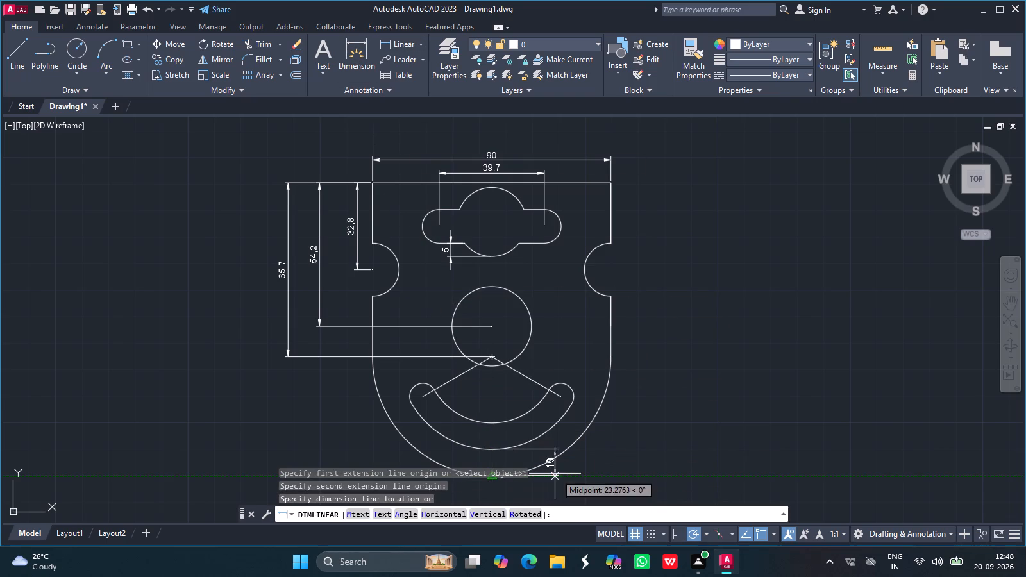
pyautogui.moveTo(559, 474); pyautogui.dragTo(591, 473)
pyautogui.click(591, 473)
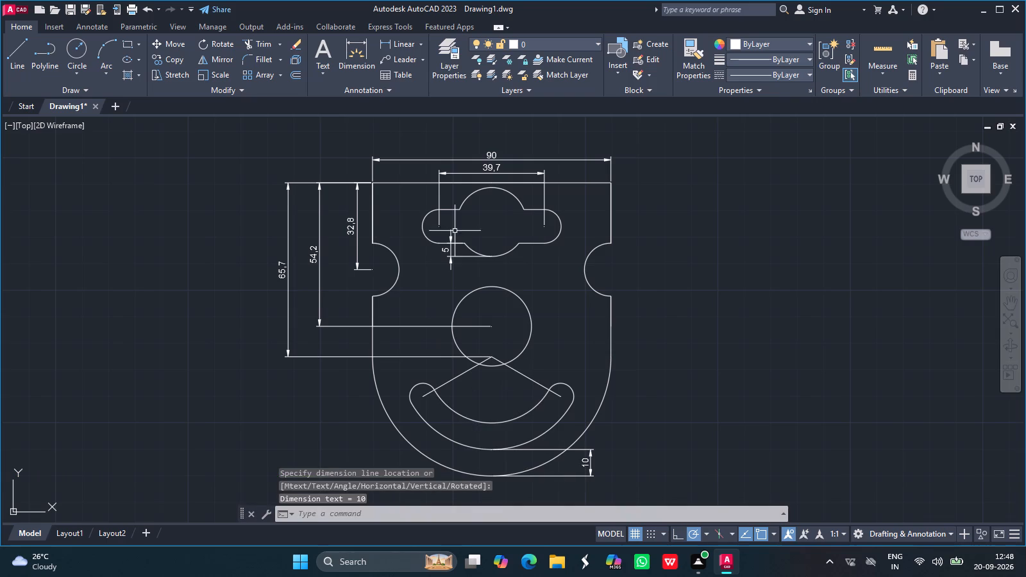
# Add an angular dimension between the two slanted slot lines, placed below their apex and above the curved slot.
pyautogui.click(422, 40)
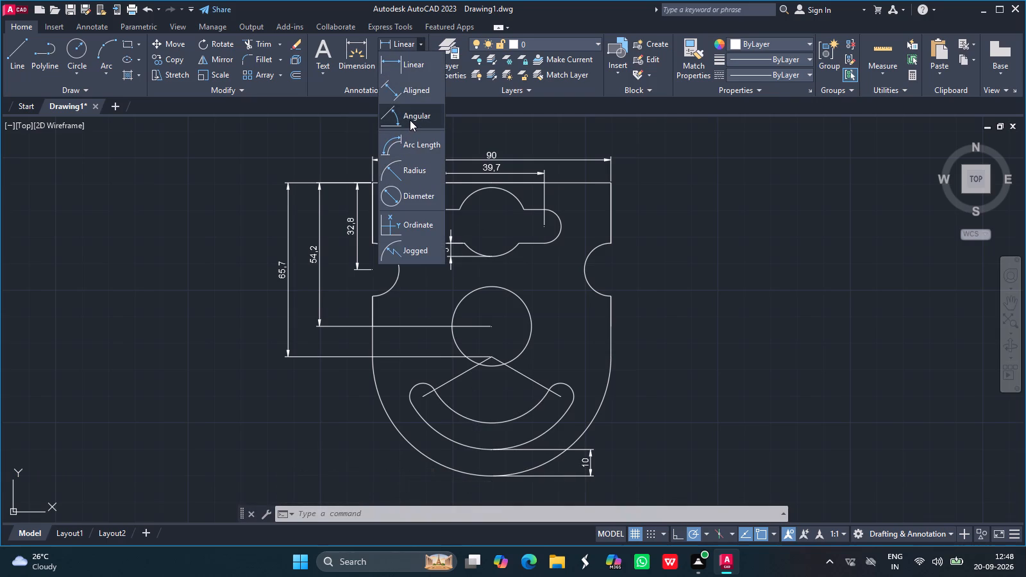
pyautogui.click(410, 120)
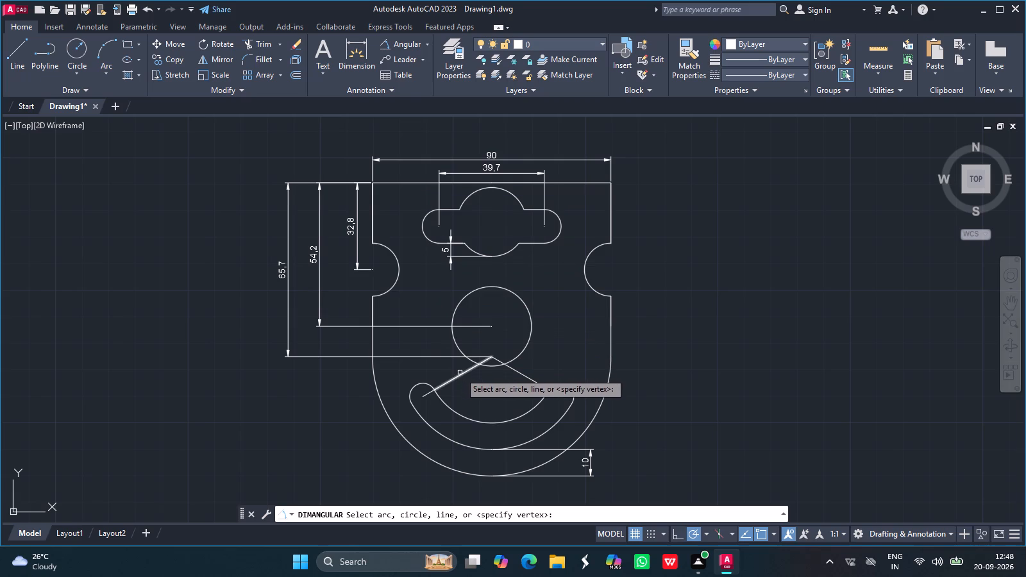
pyautogui.click(460, 373)
pyautogui.moveTo(527, 376); pyautogui.dragTo(525, 379)
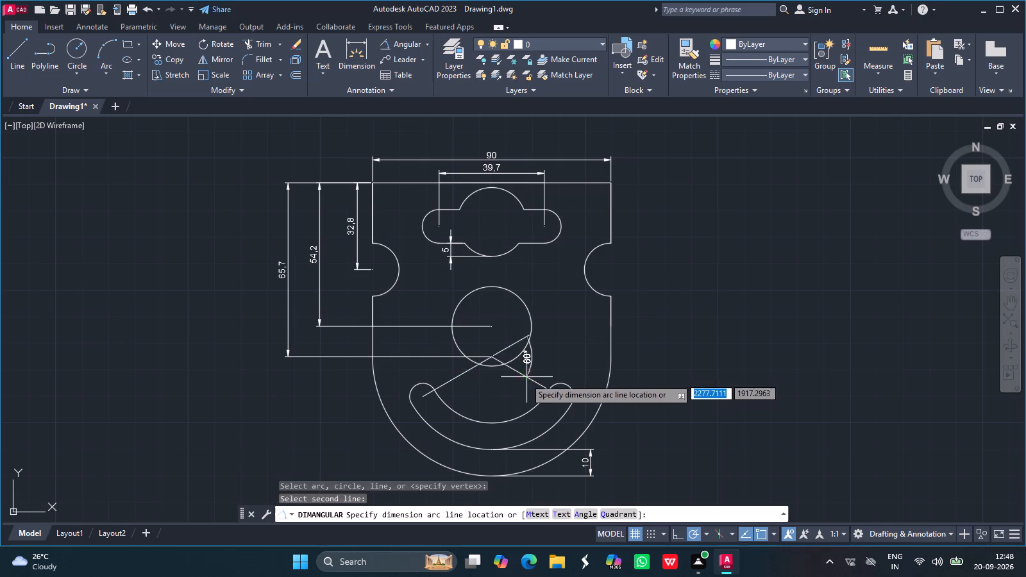
pyautogui.moveTo(525, 379); pyautogui.dragTo(501, 389)
pyautogui.click(501, 389)
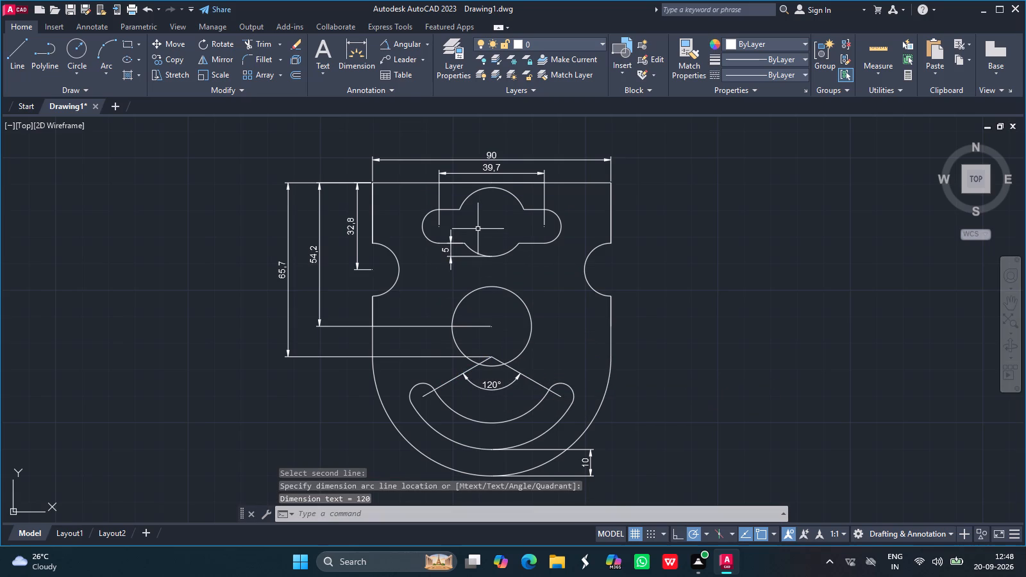
# Add a radius dimension to the large bottom arc of the outline, placed outside its lower-left side.
pyautogui.click(424, 43)
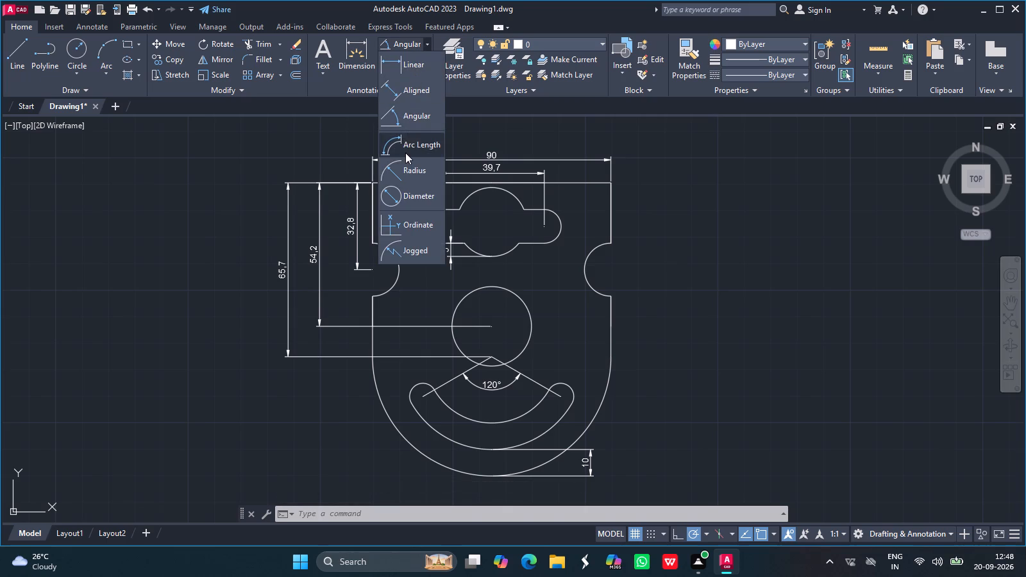
pyautogui.click(401, 168)
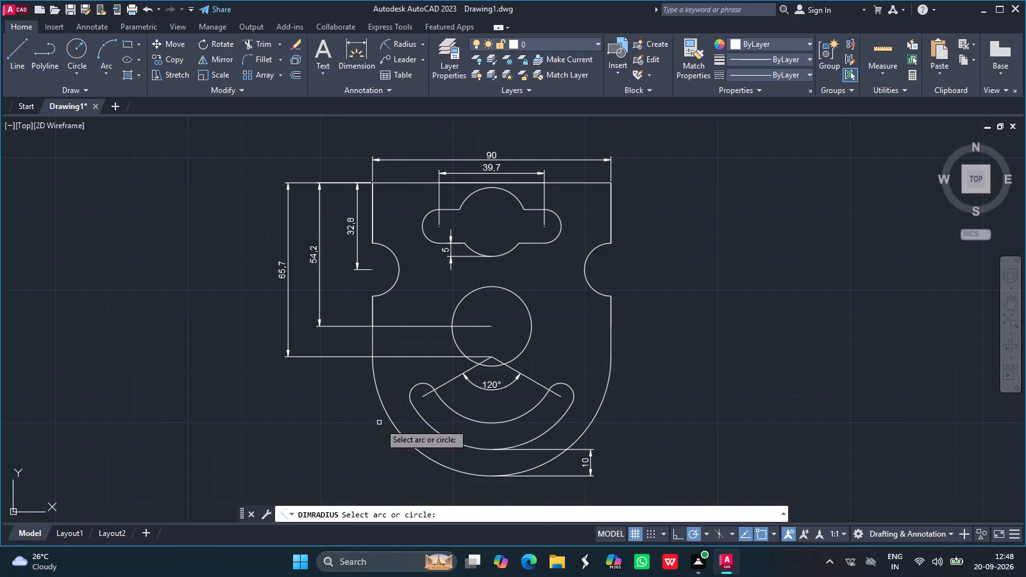
pyautogui.moveTo(401, 433); pyautogui.dragTo(382, 449)
pyautogui.click(382, 449)
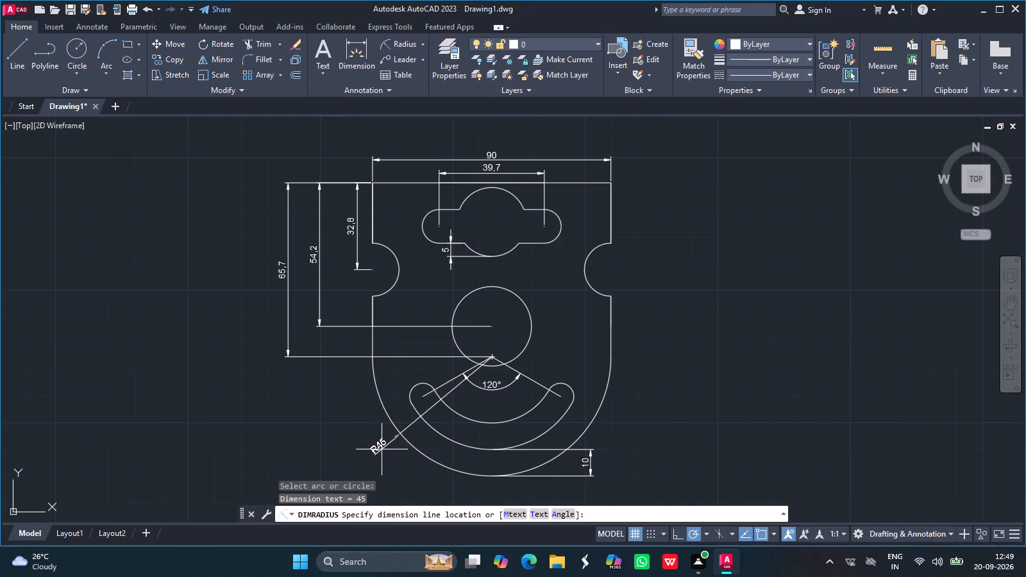
# Add a radius dimension to the curved slot's right rounded end, placed just above it.
pyautogui.click(403, 42)
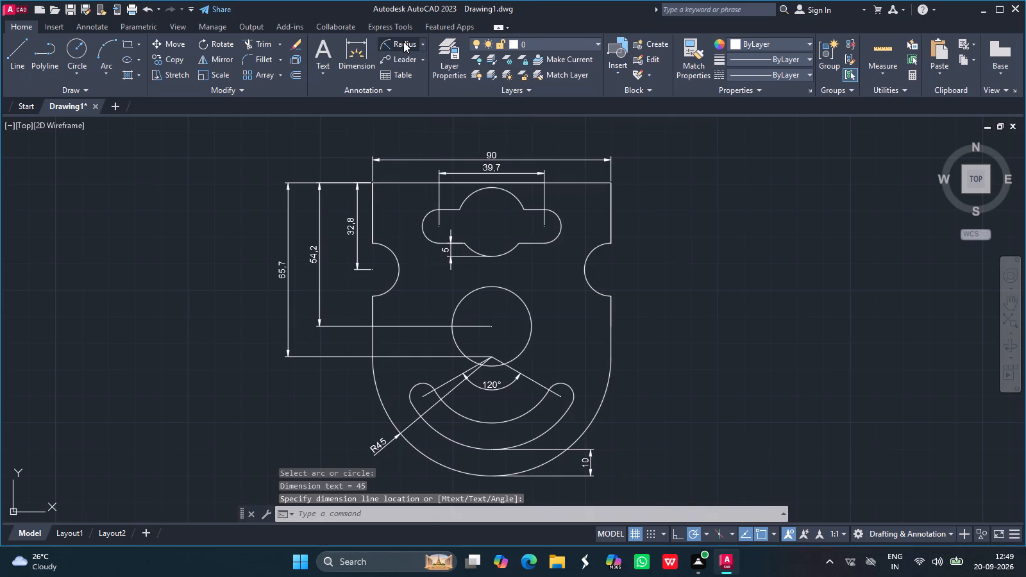
pyautogui.moveTo(564, 386); pyautogui.dragTo(567, 374)
pyautogui.click(567, 374)
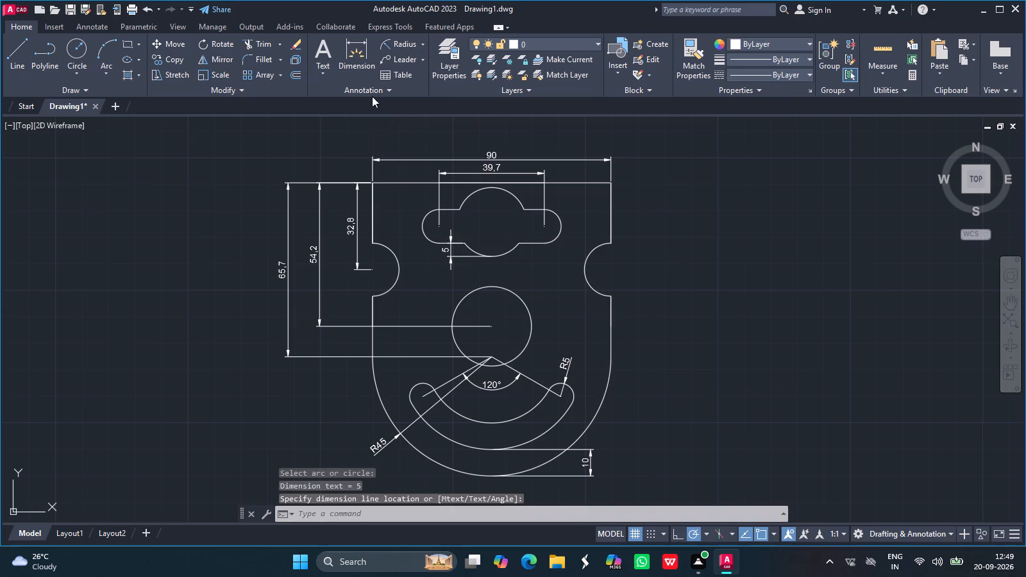
# Add a radius dimension to the top recess's bottom arc, placed just outside its lower-right side.
pyautogui.click(401, 47)
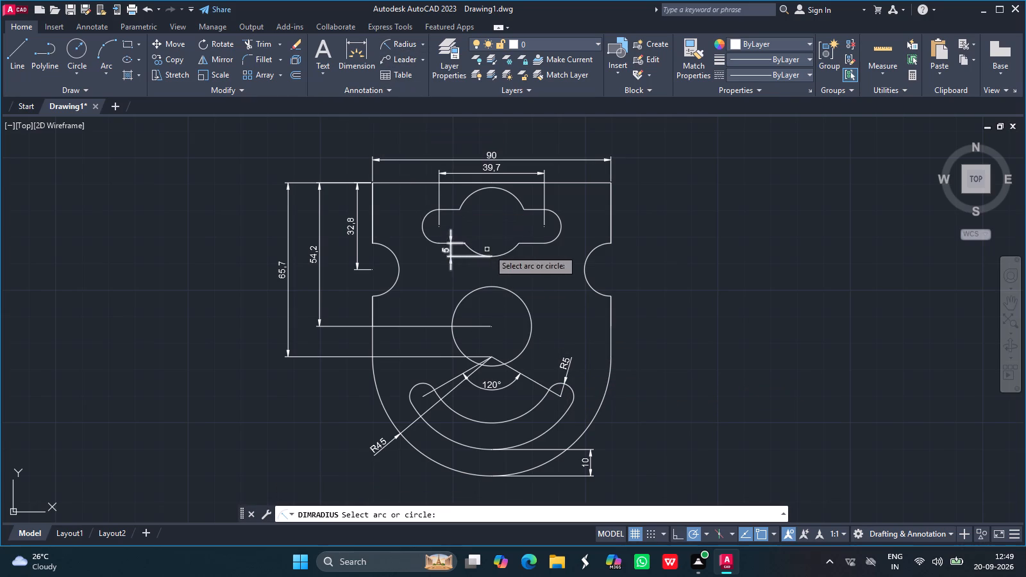
pyautogui.moveTo(510, 253); pyautogui.dragTo(519, 262)
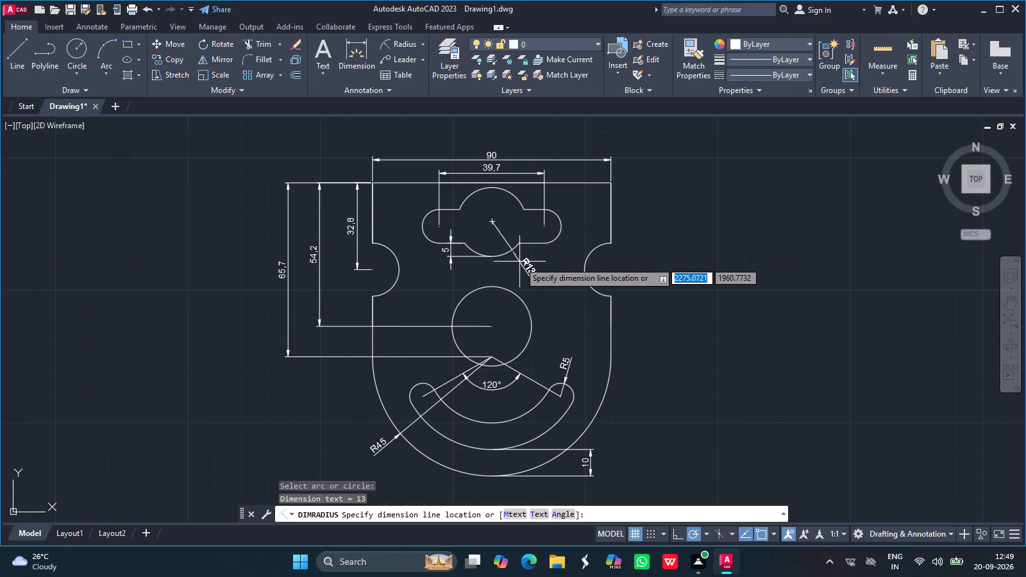
pyautogui.click(519, 262)
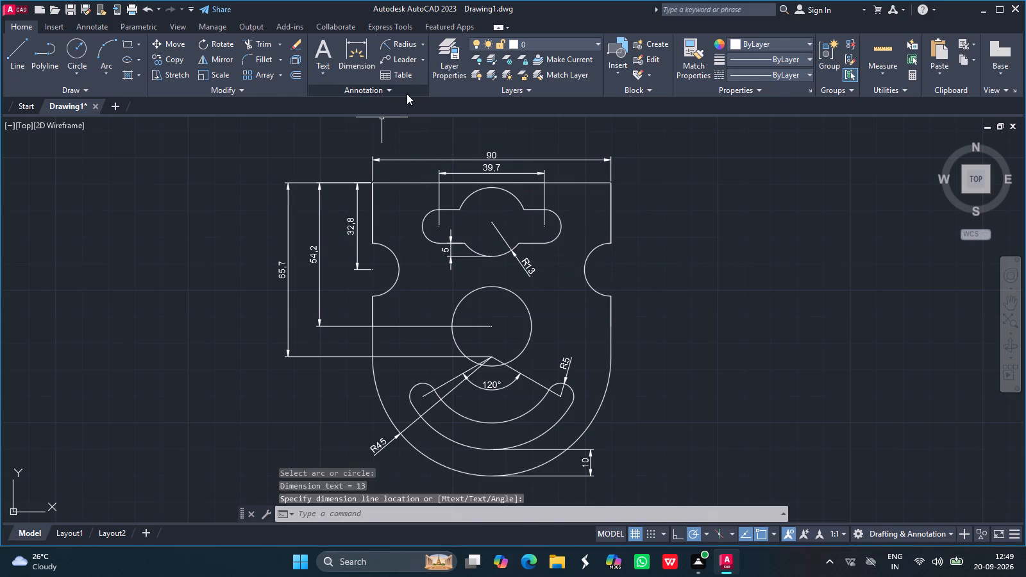
# Add a diameter dimension to the top recess's right rounded end, placed outside it to the upper right.
pyautogui.click(419, 43)
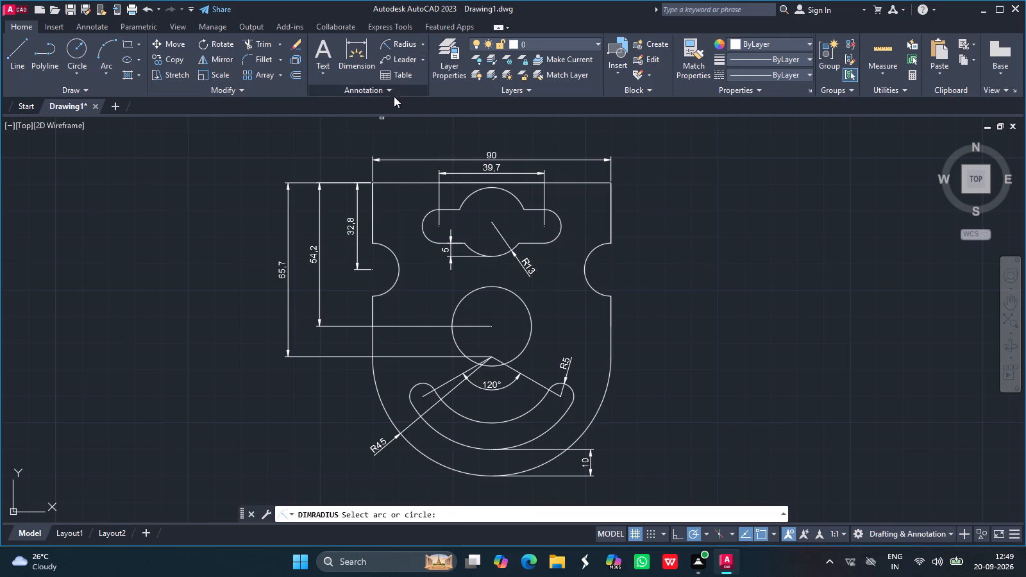
pyautogui.click(421, 43)
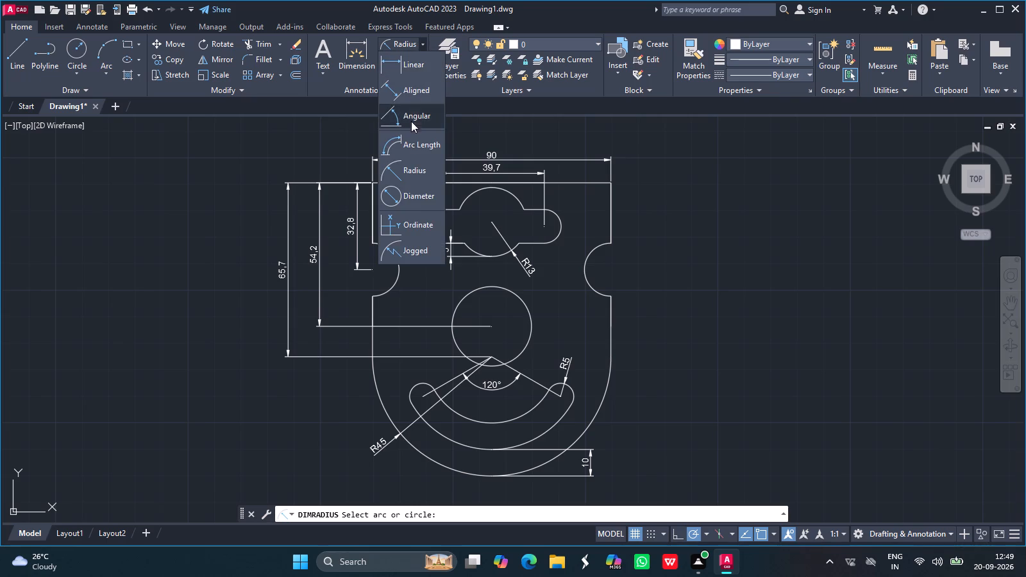
pyautogui.click(410, 188)
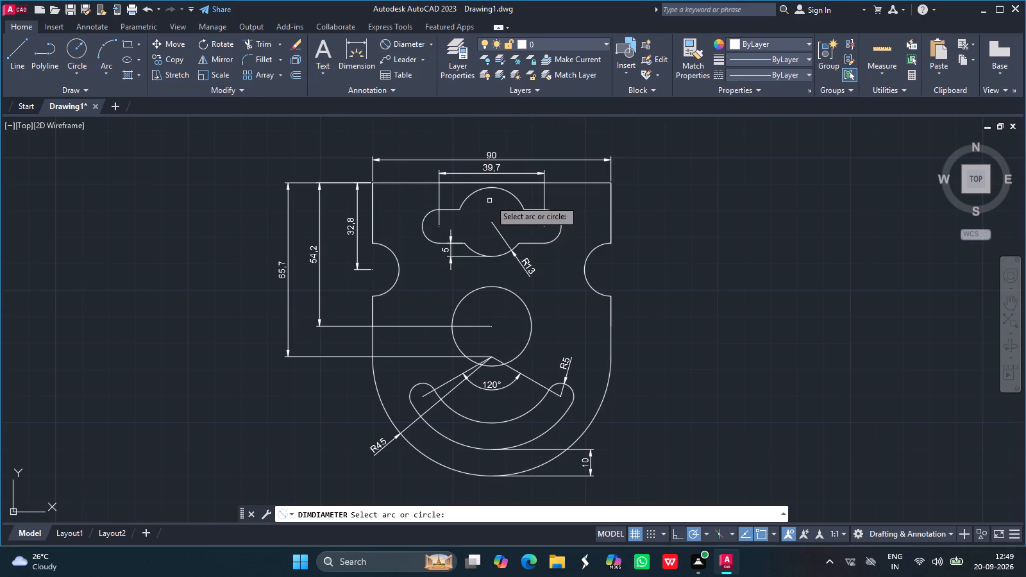
pyautogui.moveTo(554, 215); pyautogui.dragTo(555, 214)
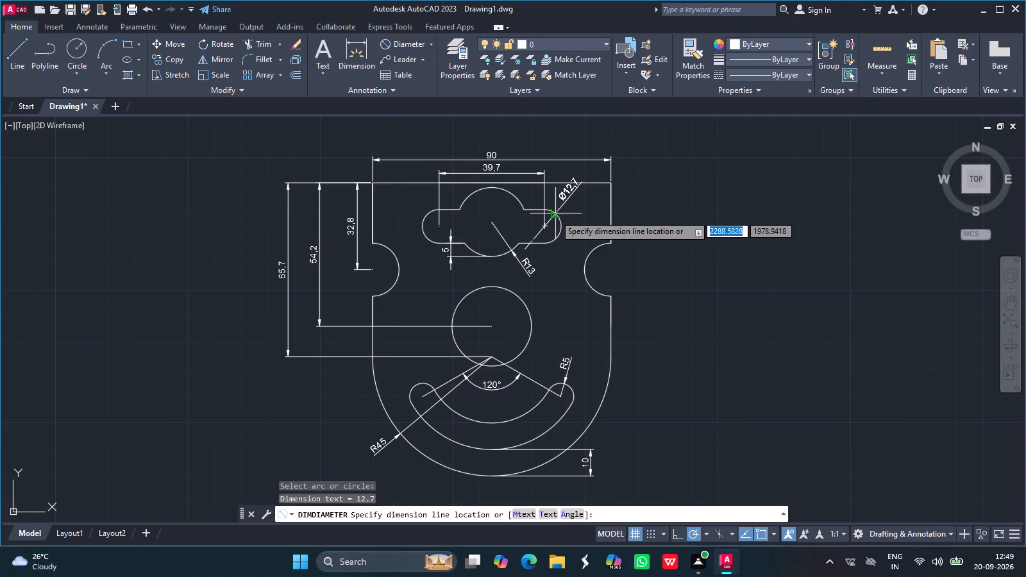
pyautogui.moveTo(555, 214); pyautogui.dragTo(565, 211)
pyautogui.click(565, 211)
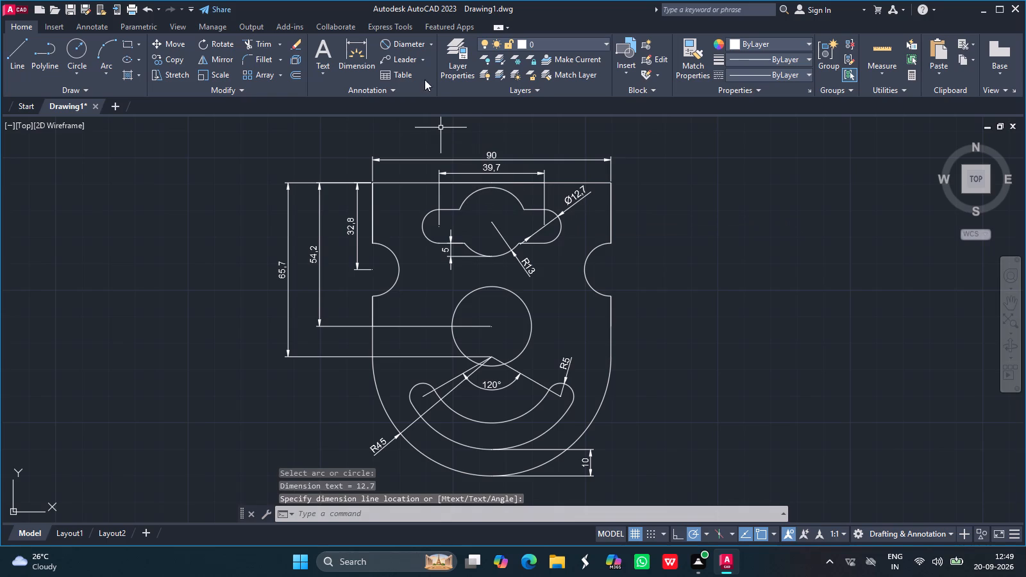
# Add a horizontal diameter dimension to the right side notch, placed toward the outside of the part.
pyautogui.click(403, 40)
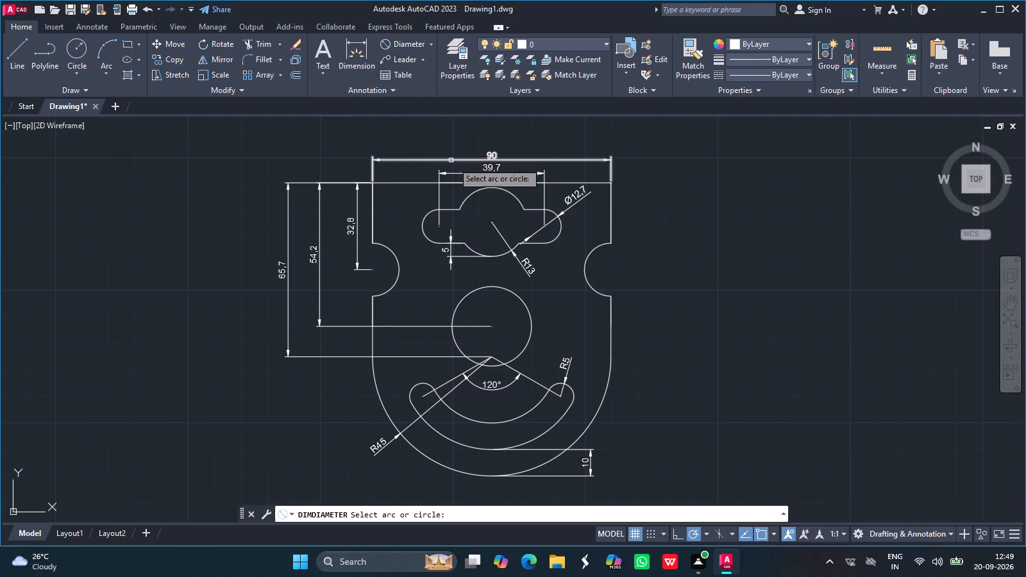
pyautogui.moveTo(585, 272); pyautogui.dragTo(637, 271)
pyautogui.click(637, 271)
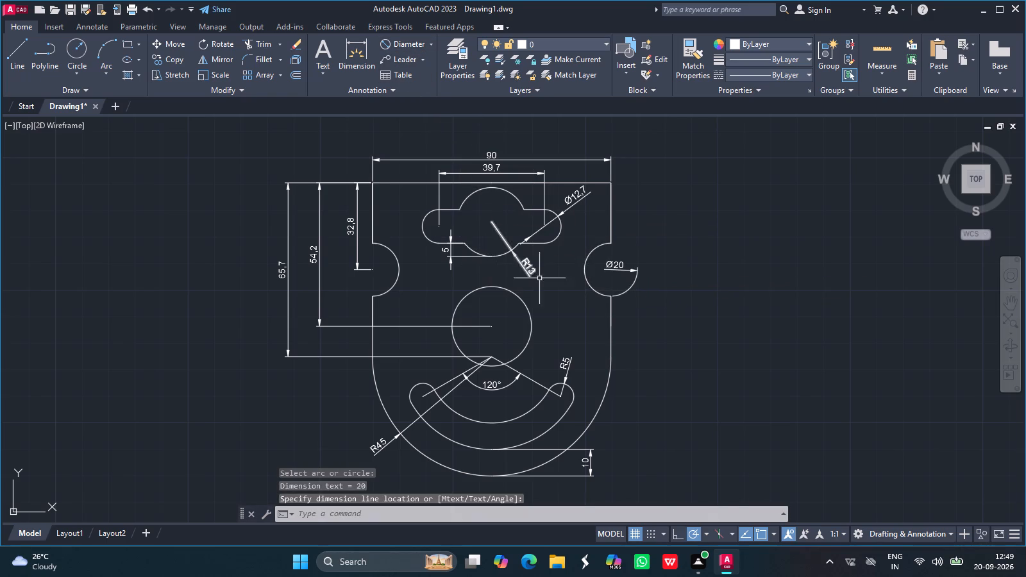
# Add a diameter dimension to the central circle, placed outside its upper-left side.
pyautogui.click(397, 44)
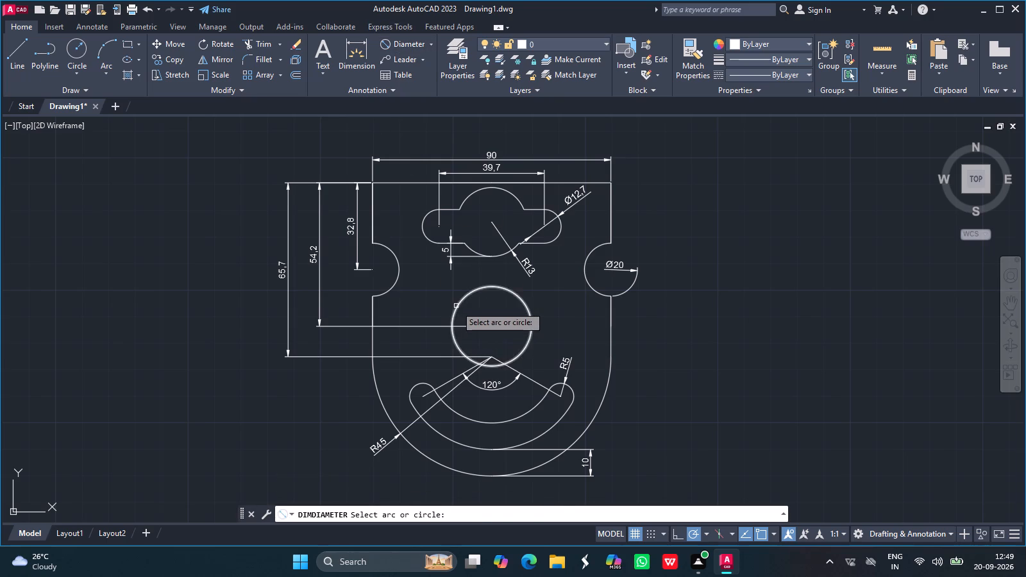
pyautogui.moveTo(456, 306); pyautogui.dragTo(448, 303)
pyautogui.click(448, 303)
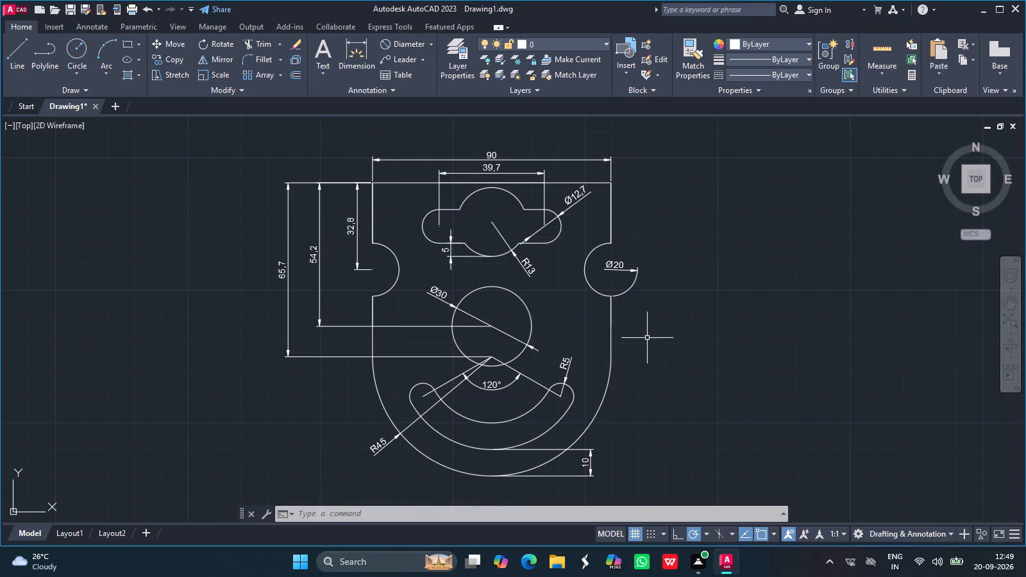
# Save the drawing in the Fuji folder within Documents as P49.dwg.
pyautogui.hotkey('ctrl', 's')
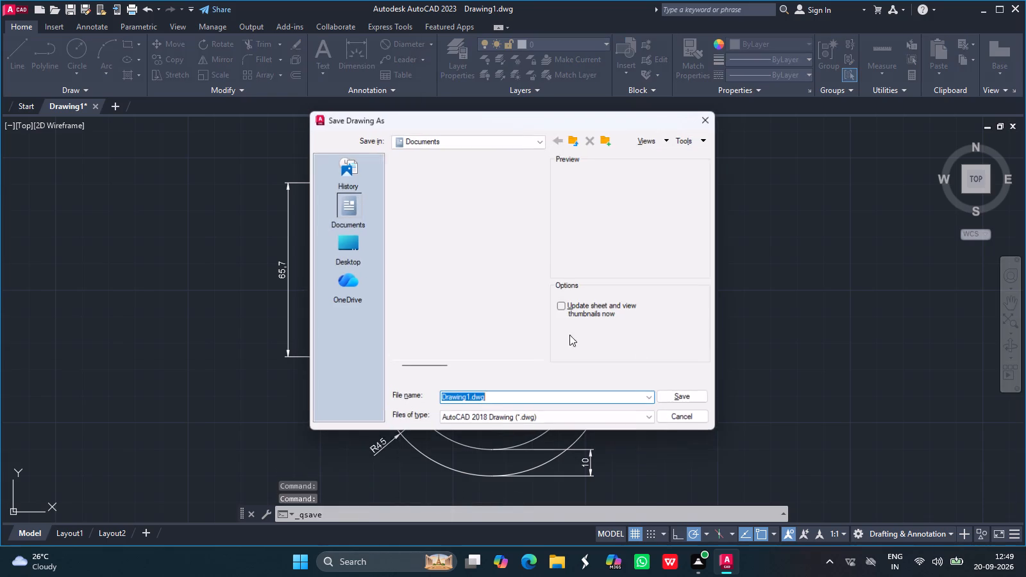
pyautogui.doubleClick(429, 187)
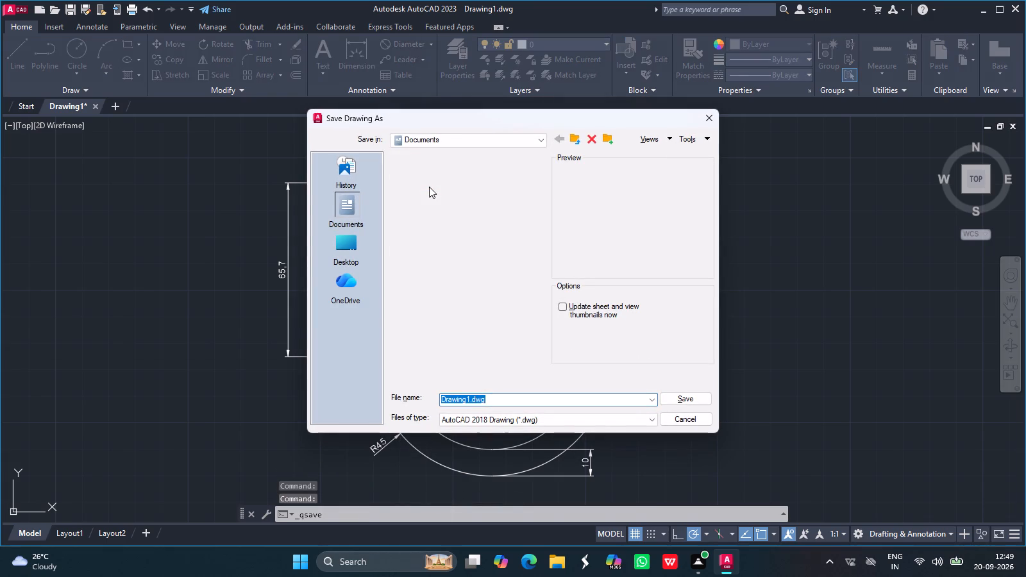
pyautogui.scroll(-20, 484, 334)
pyautogui.scroll(-20, 484, 334)
pyautogui.scroll(-20, 484, 334)
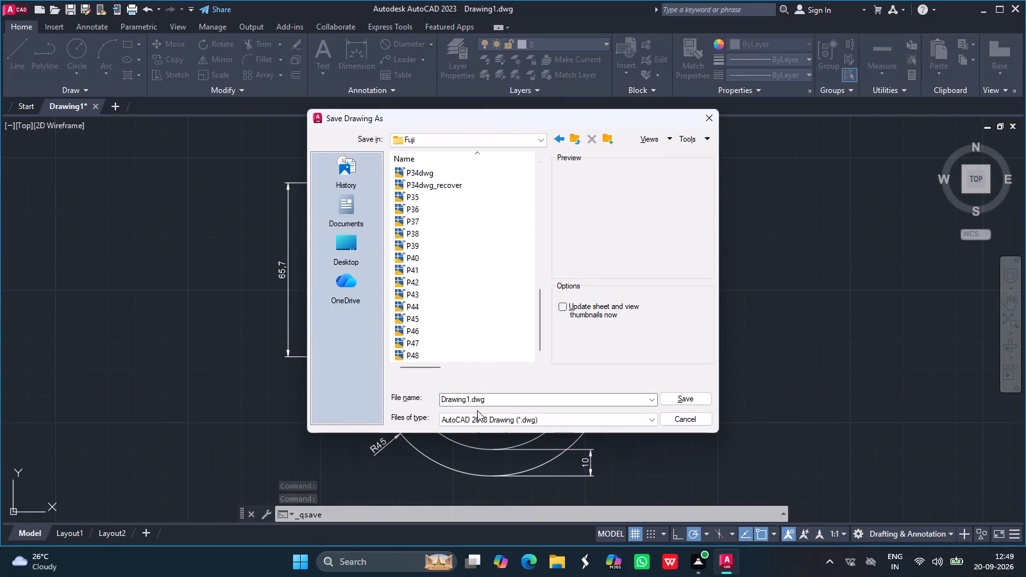
pyautogui.click(470, 400)
pyautogui.click(470, 400)
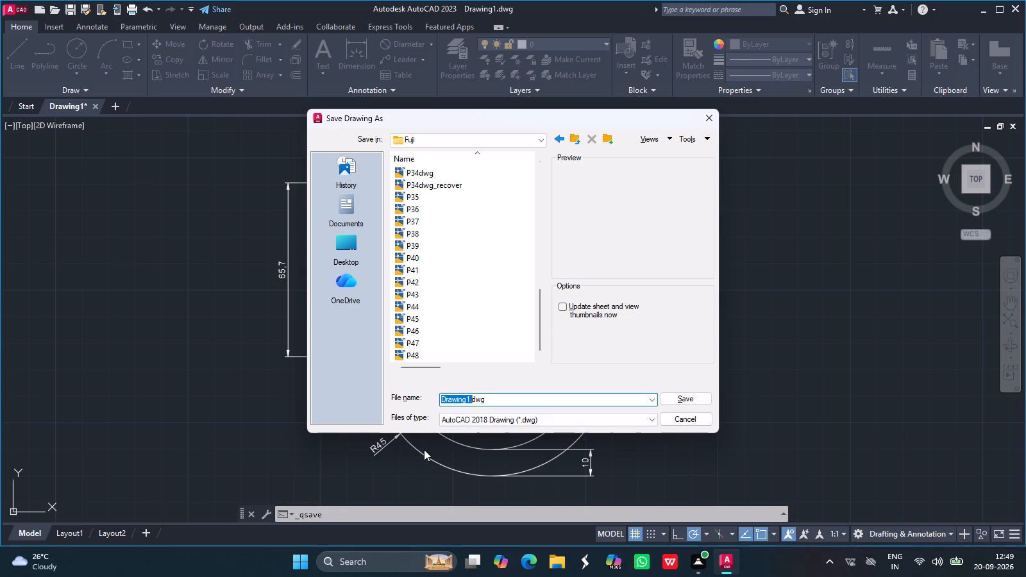
pyautogui.press('BackSpace')
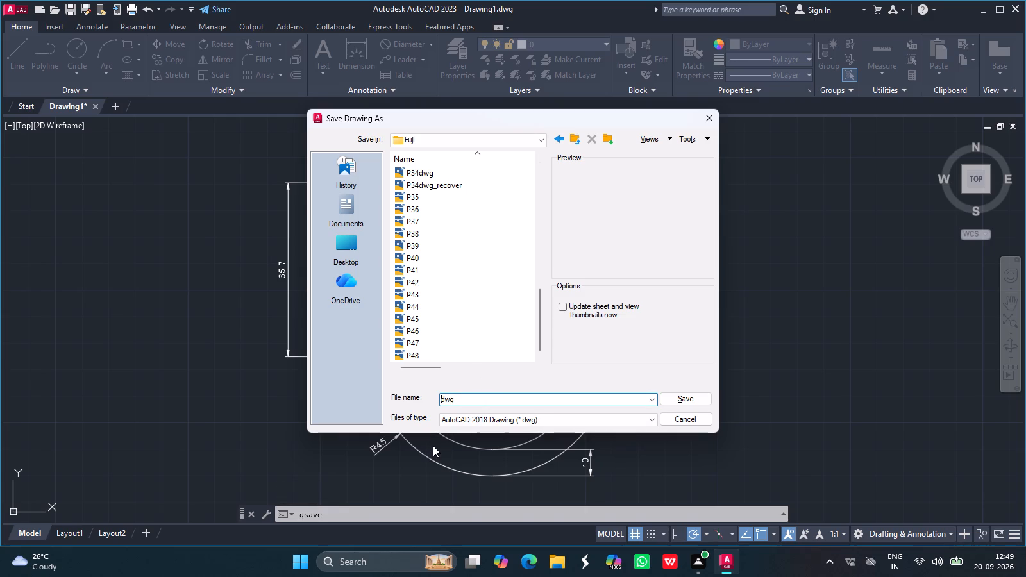
pyautogui.hotkey('shift', 'p')
pyautogui.write('49')
pyautogui.press('.')
pyautogui.click(549, 406)
pyautogui.scroll(-18, 489, 326)
pyautogui.scroll(2, 489, 326)
pyautogui.scroll(-12, 489, 326)
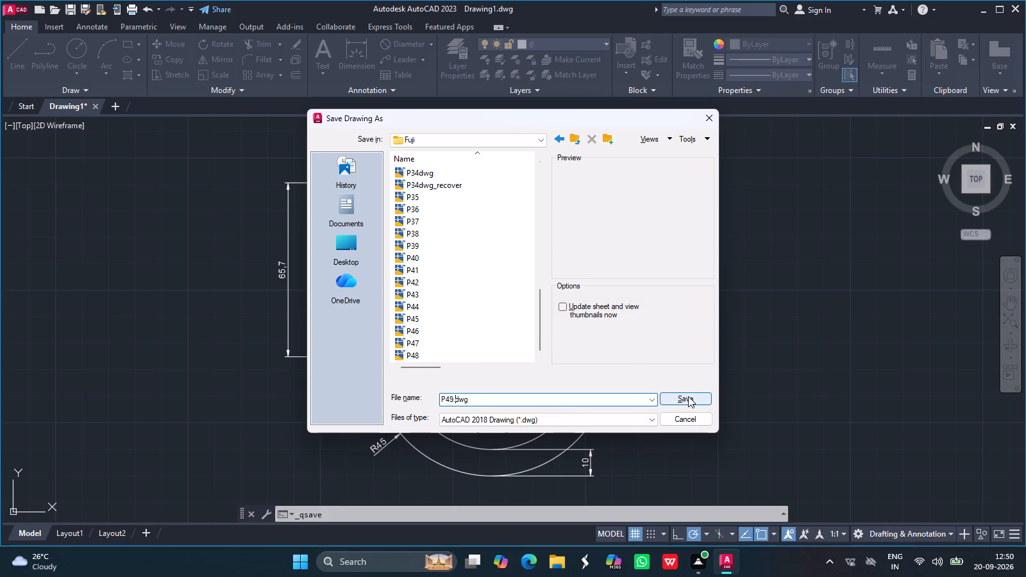
pyautogui.click(688, 396)
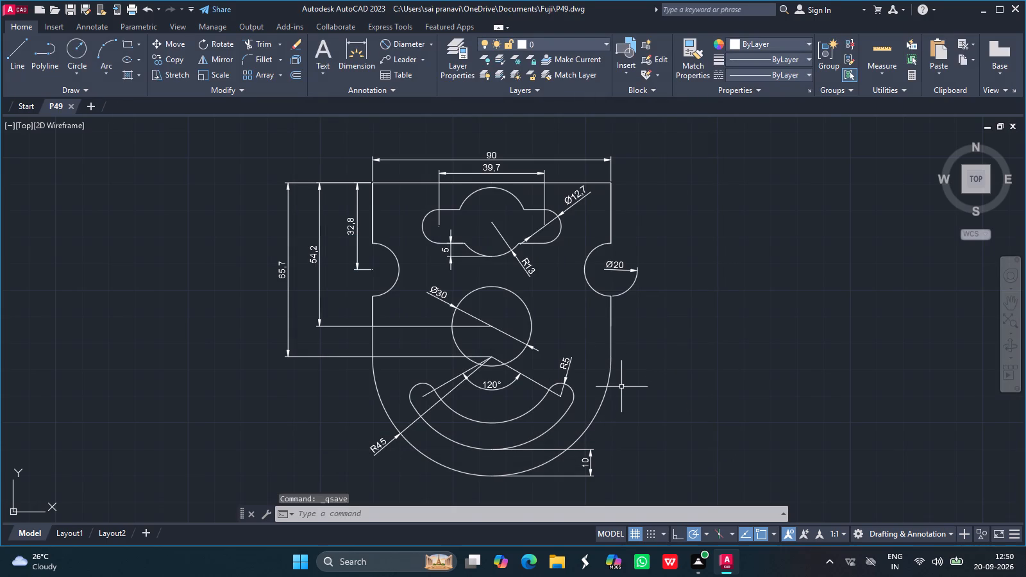
# Set up a plot with the DWG To PDF.pc3 plotter, centred on the paper in landscape orientation.
pyautogui.hotkey('ctrl', 'p')
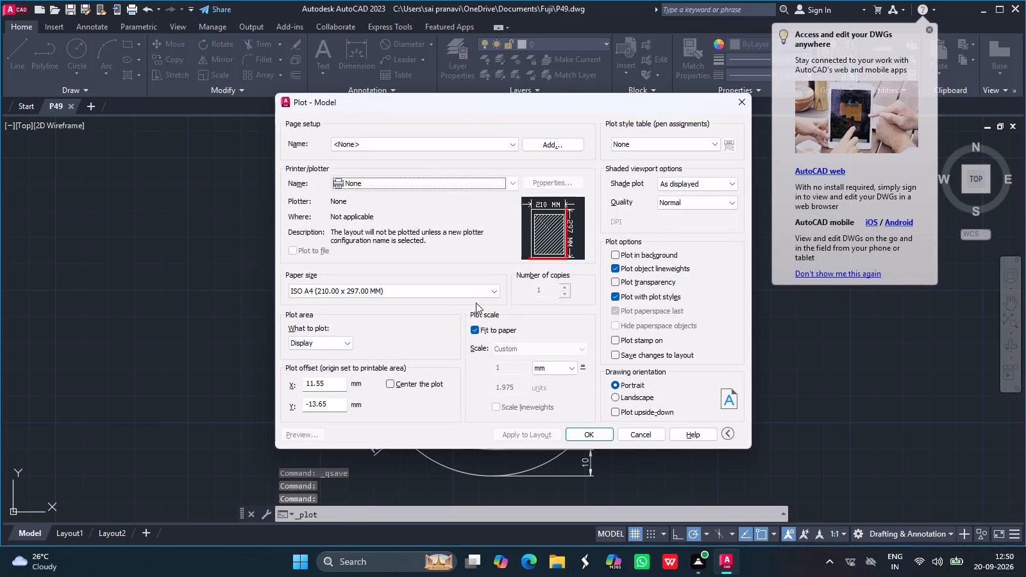
pyautogui.click(415, 181)
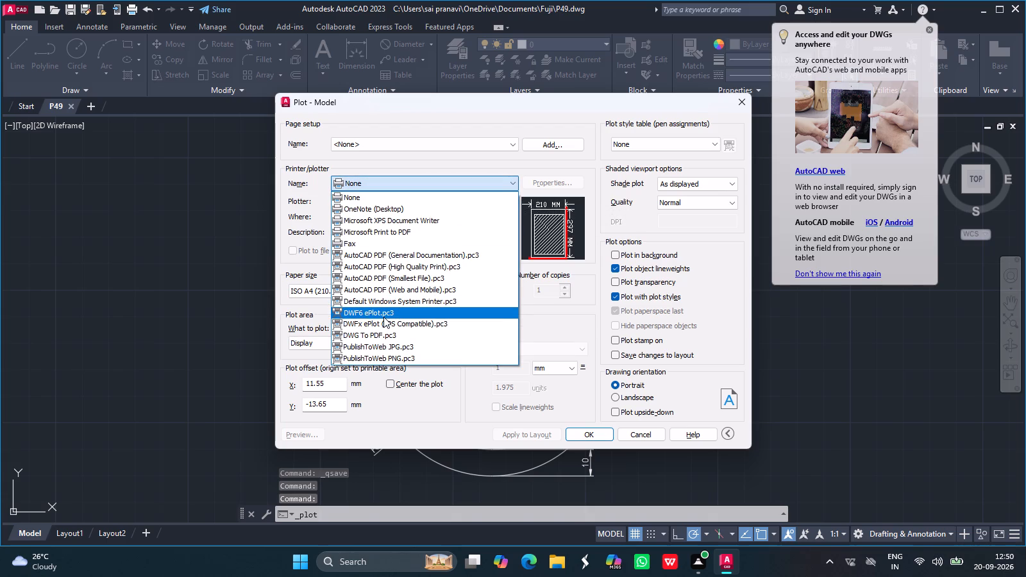
pyautogui.click(378, 333)
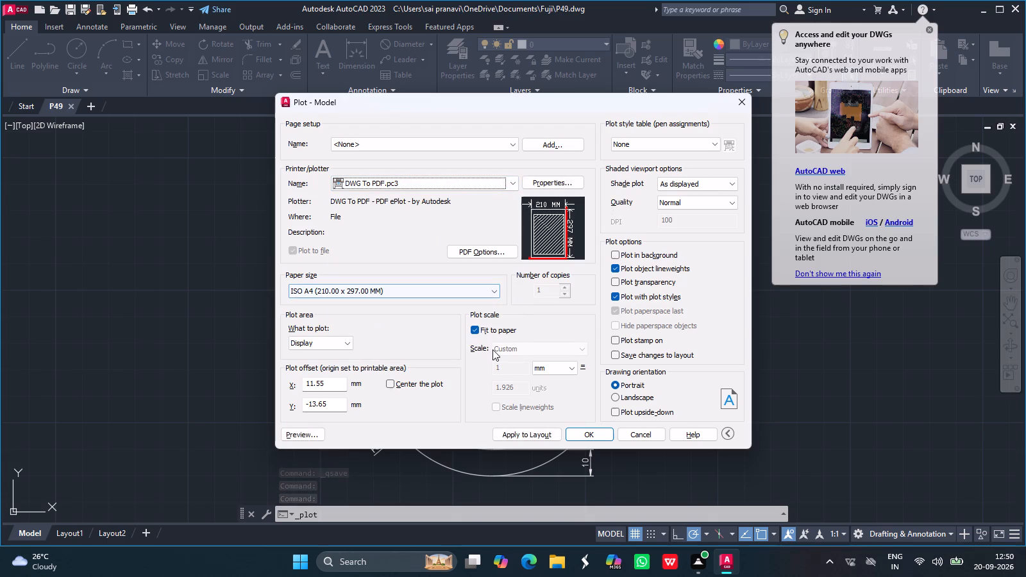
pyautogui.click(394, 382)
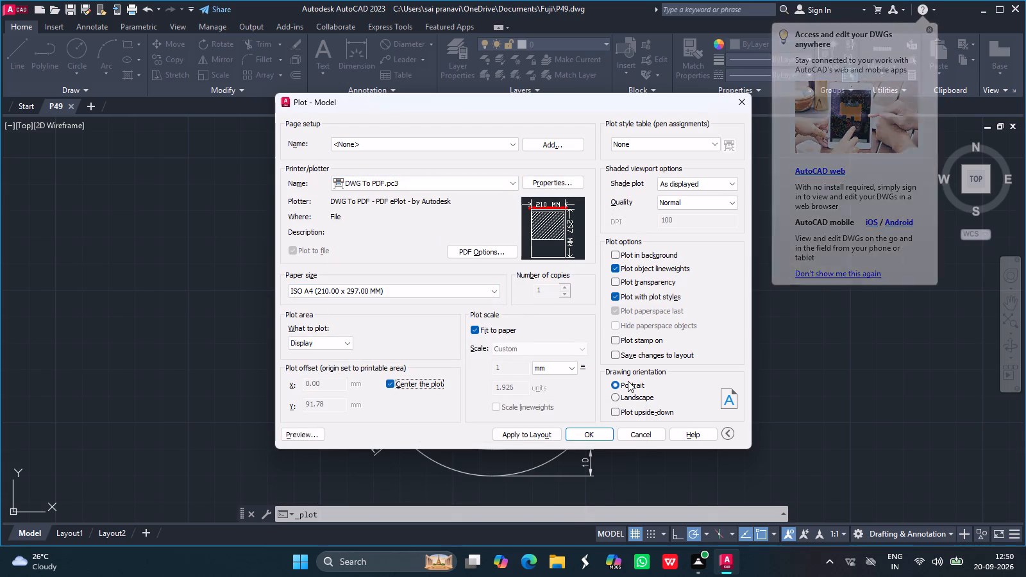
pyautogui.click(615, 397)
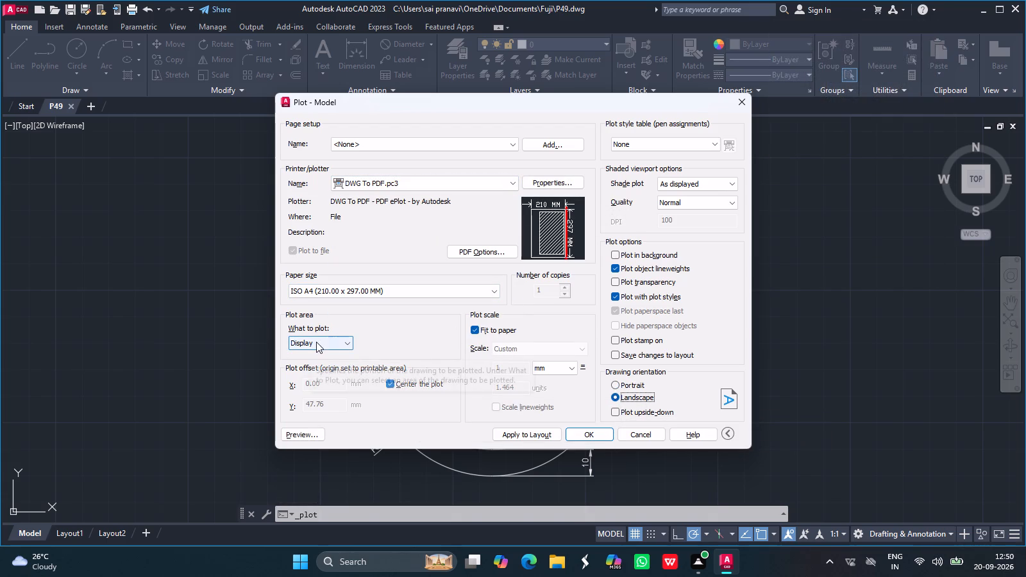
# Define the plot area as a window enclosing the whole part and all its dimensions.
pyautogui.moveTo(316, 342); pyautogui.dragTo(310, 380)
pyautogui.click(310, 380)
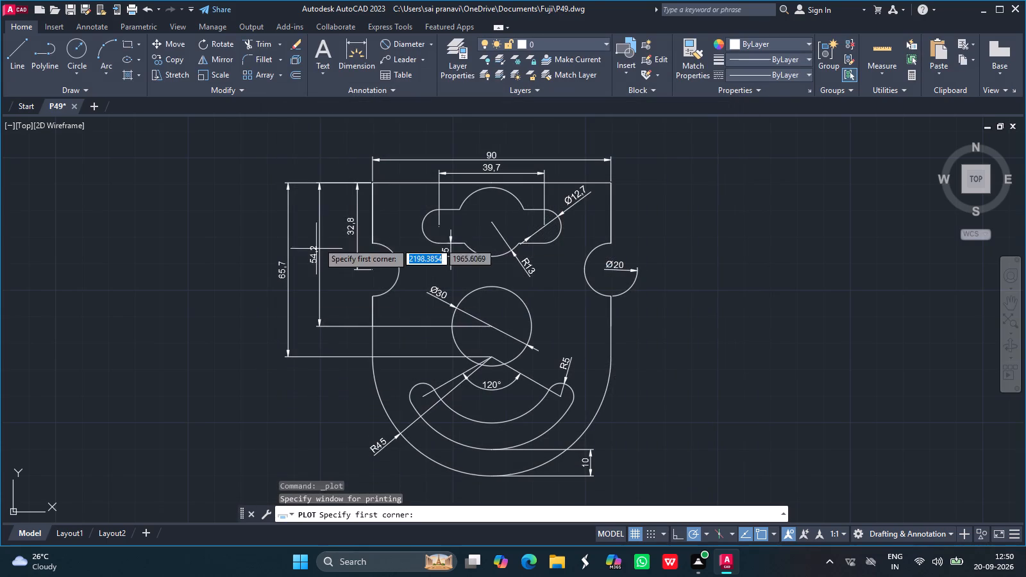
pyautogui.moveTo(262, 140); pyautogui.dragTo(433, 260)
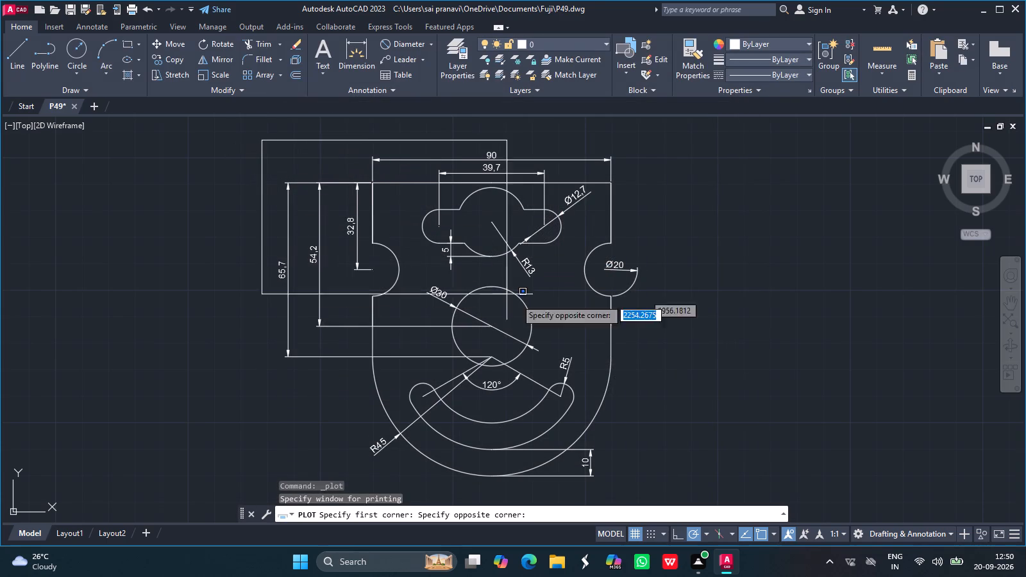
pyautogui.click(701, 489)
# Plot the drawing to PDF, saving it as P49-Model.pdf in the Fuji folder within Documents.
pyautogui.click(602, 431)
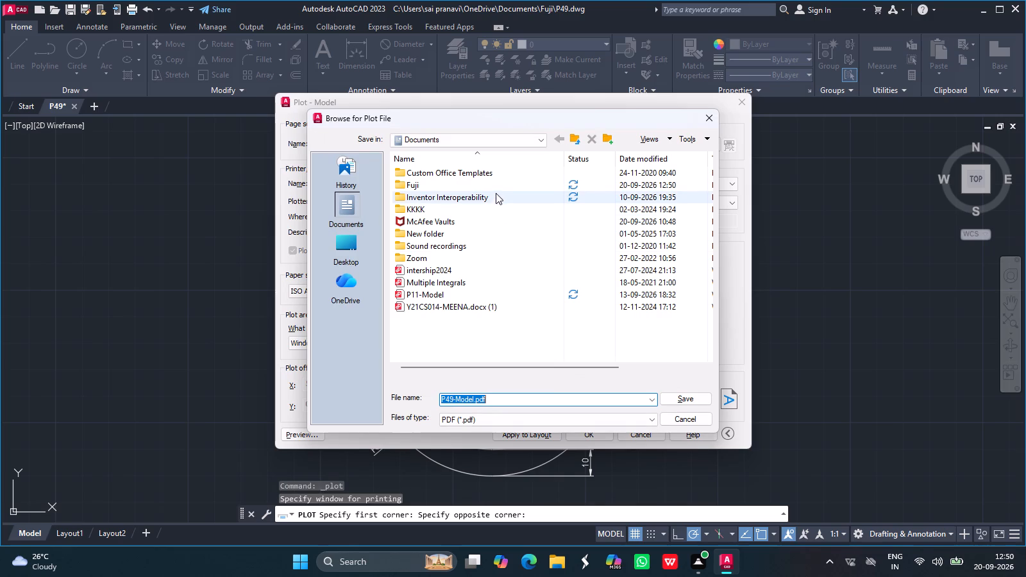
pyautogui.doubleClick(497, 190)
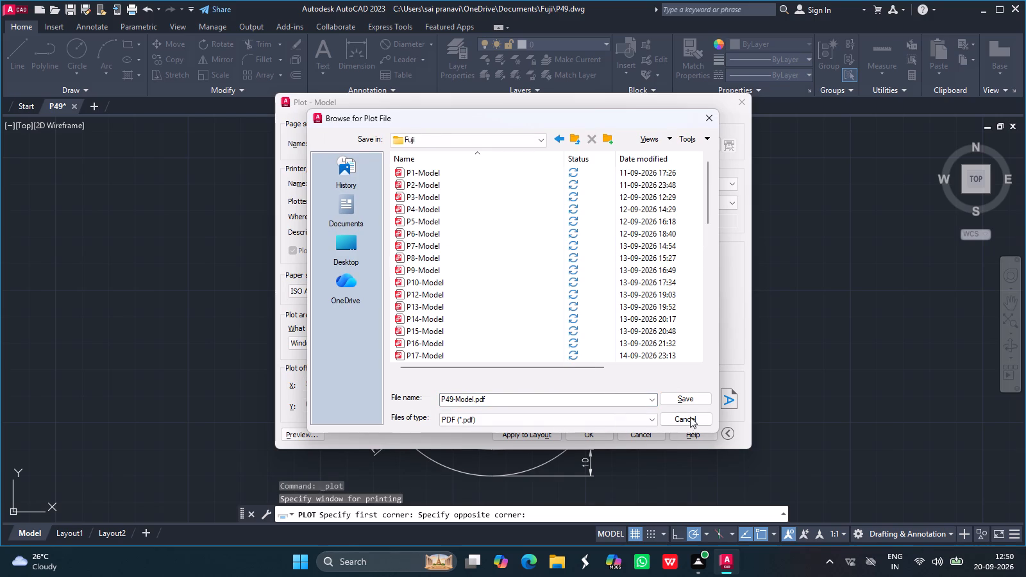
pyautogui.click(690, 400)
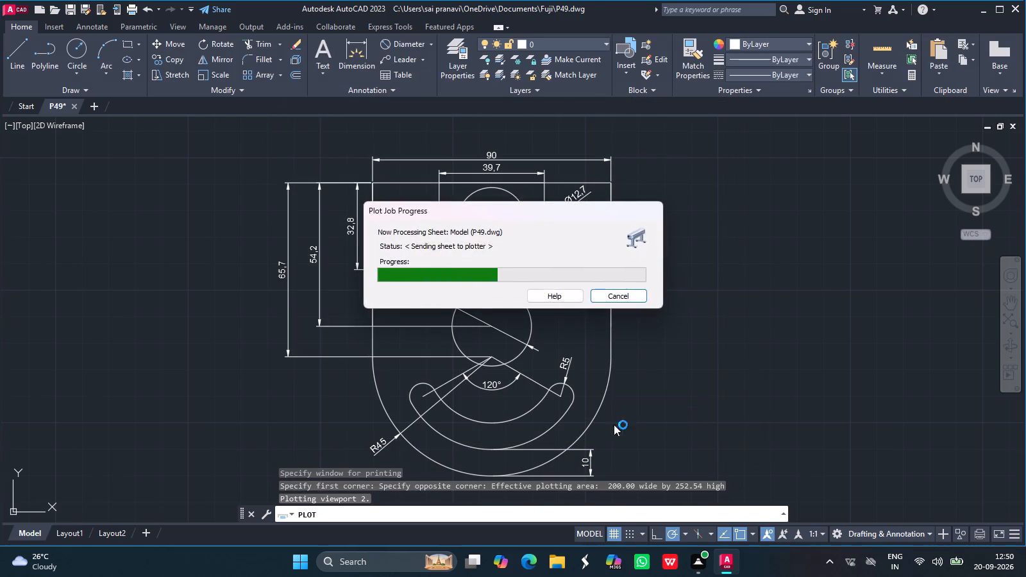
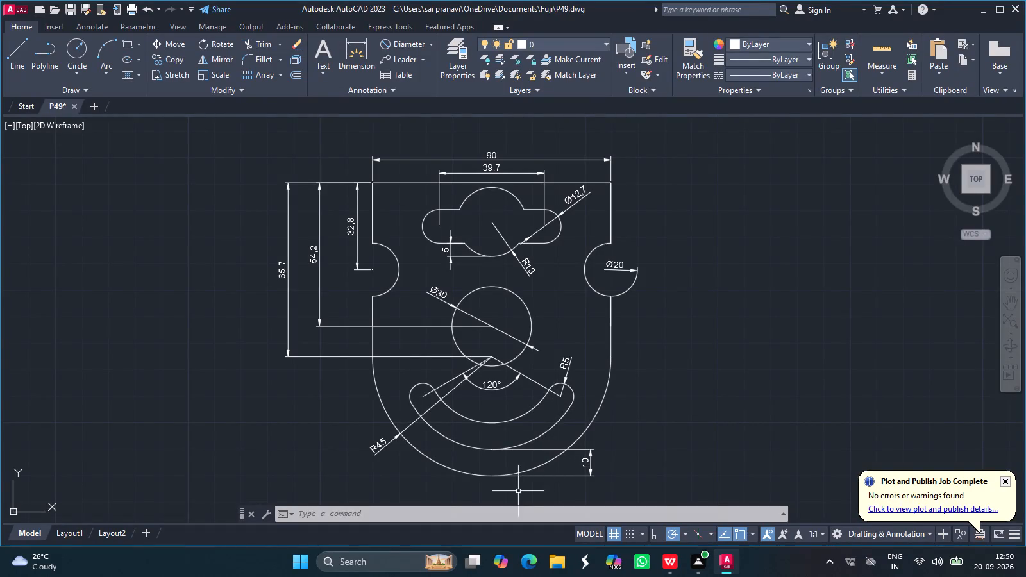
# Turn off command log file recording for the drawing with the LOGFILEOFF command.
pyautogui.click(470, 513)
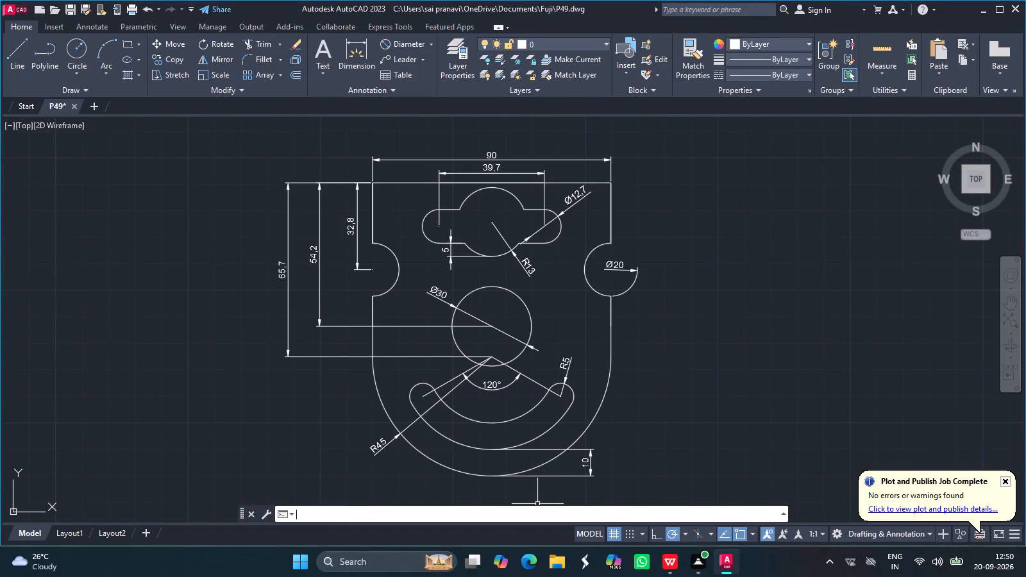
pyautogui.write('logfi')
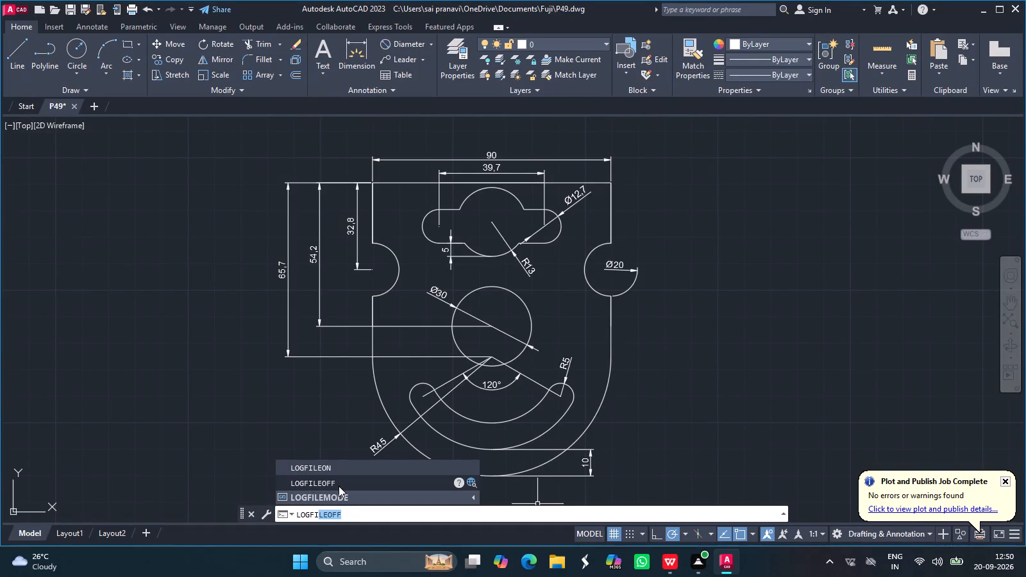
pyautogui.click(339, 486)
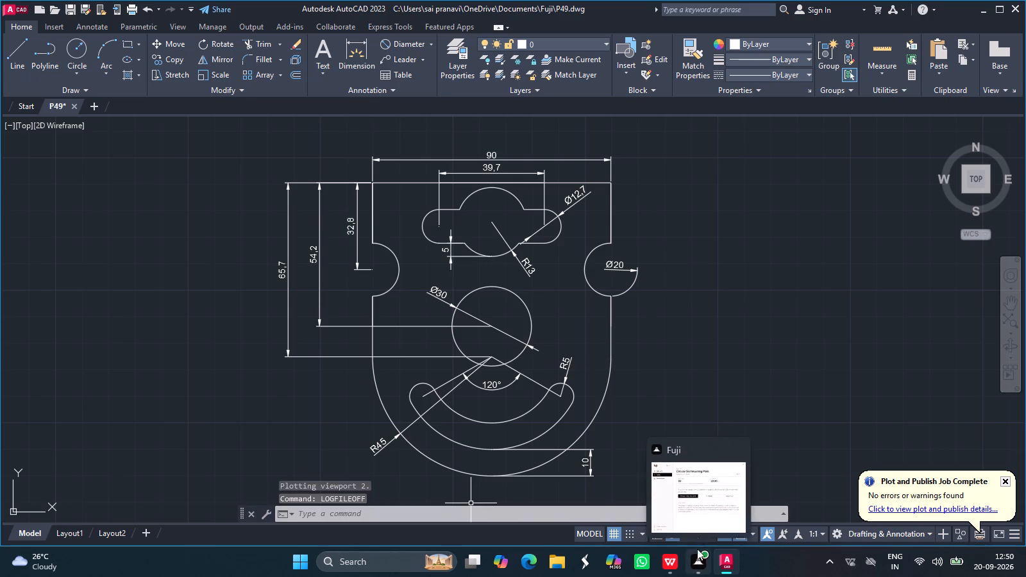